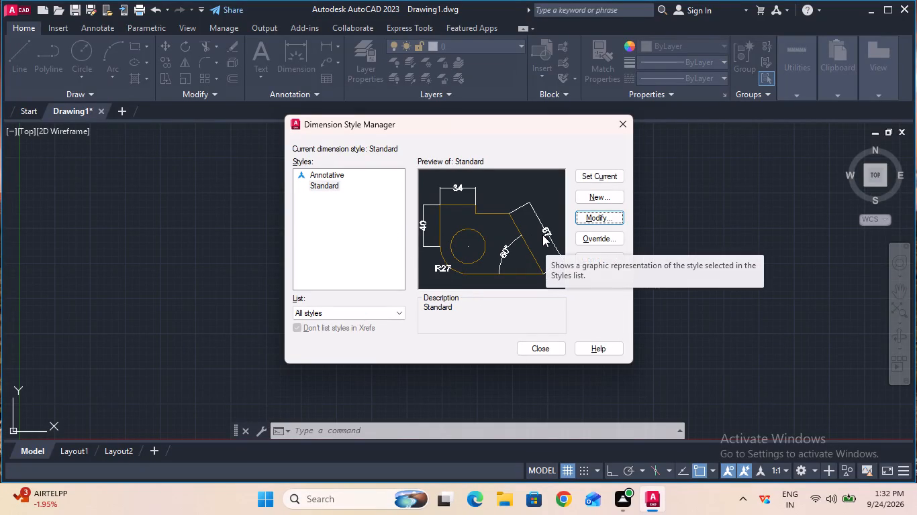
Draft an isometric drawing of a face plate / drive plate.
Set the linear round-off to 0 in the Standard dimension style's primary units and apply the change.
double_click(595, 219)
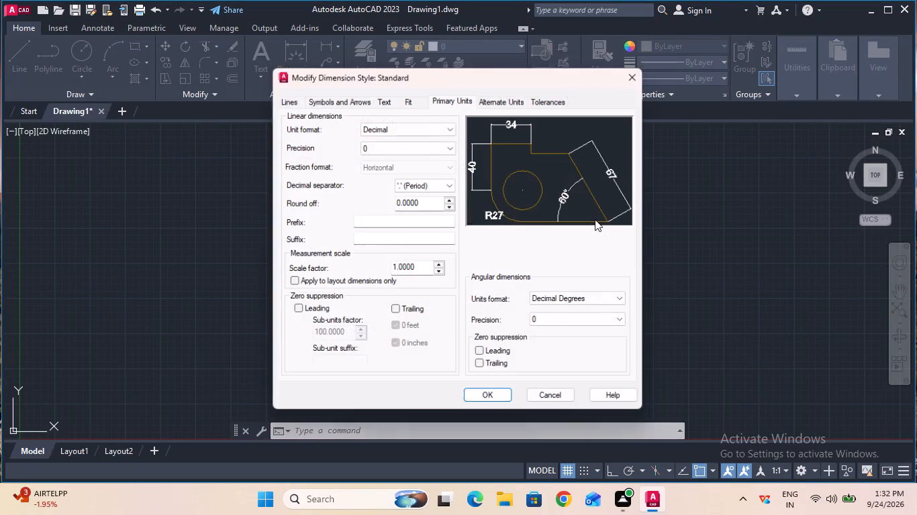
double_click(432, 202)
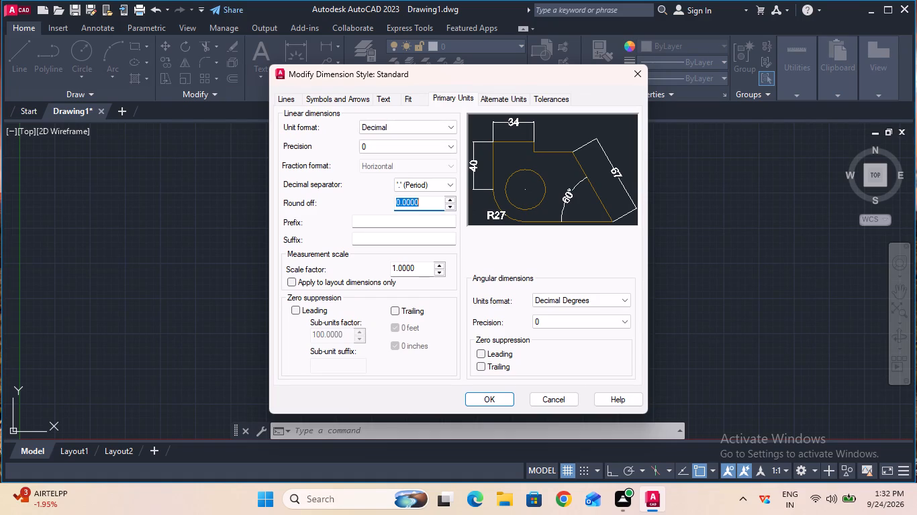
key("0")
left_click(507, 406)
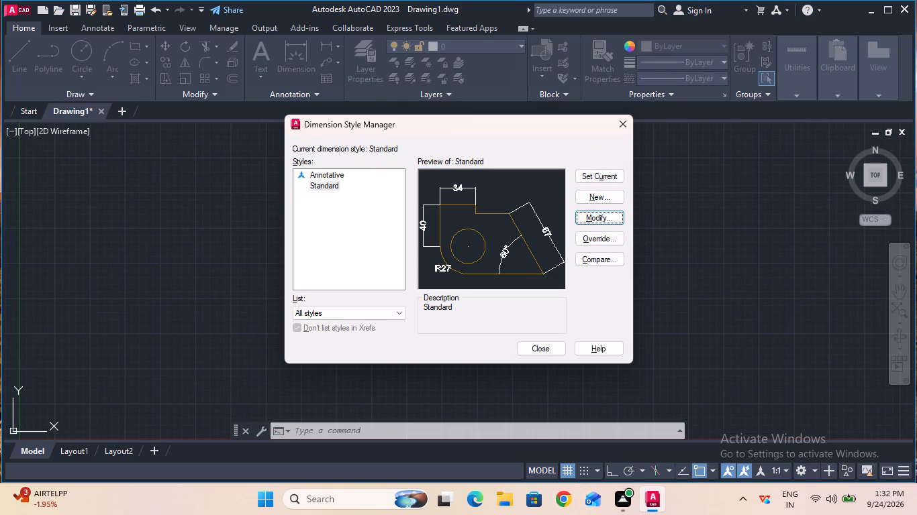
Set the dimension text height to 6 in the Standard dimension style.
left_click(603, 214)
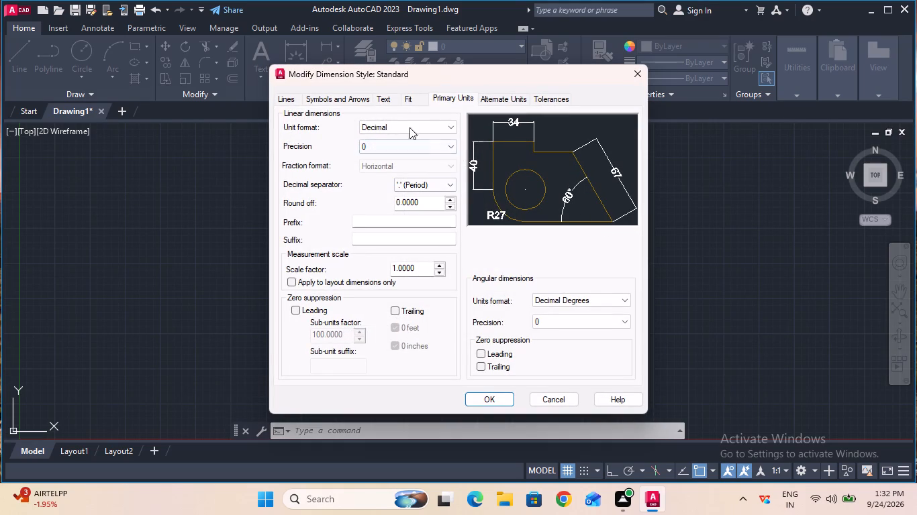
left_click(383, 98)
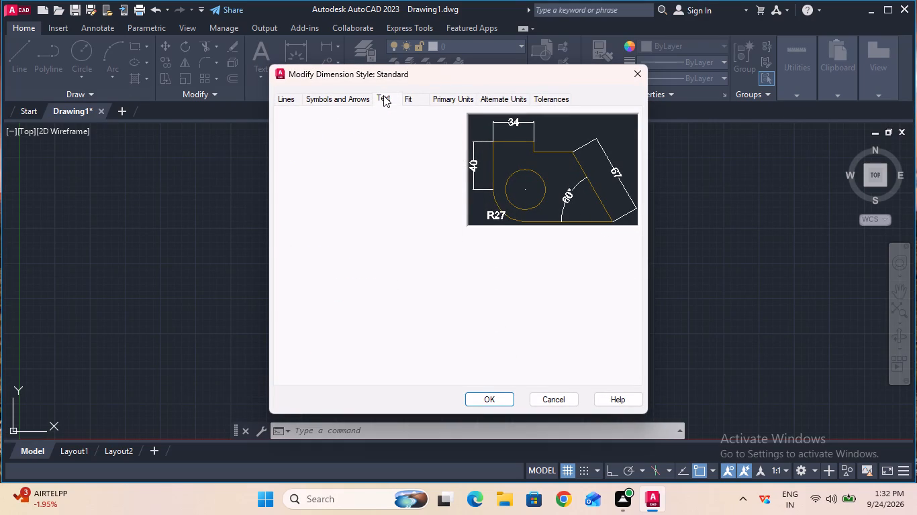
left_click(437, 190)
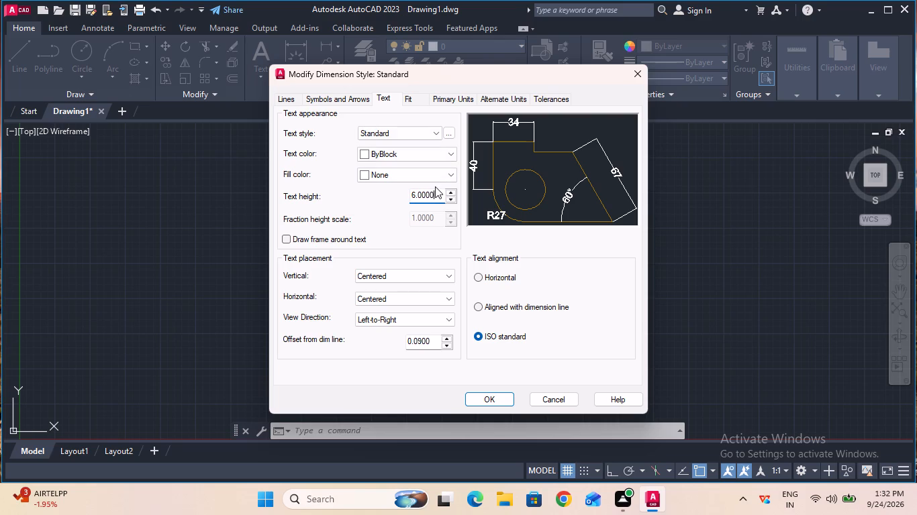
key("BackSpace")
key("BackSpace")
key("BackSpace")
key("BackSpace")
key("BackSpace")
Set the primary units round-off to 0 for linear dimensions and apply the Standard style changes.
left_click(465, 99)
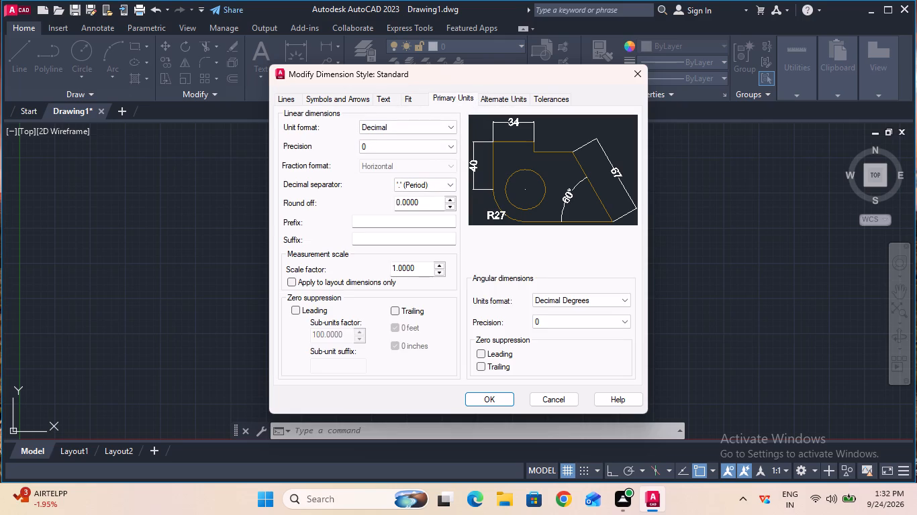
left_click(436, 205)
key("BackSpace")
key("BackSpace")
key("BackSpace")
key("BackSpace")
key("BackSpace")
key("BackSpace")
key("BackSpace")
key("BackSpace")
key("BackSpace")
key("BackSpace")
key("BackSpace")
key("BackSpace")
key("BackSpace")
key("BackSpace")
key("BackSpace")
key("BackSpace")
key("BackSpace")
key("0")
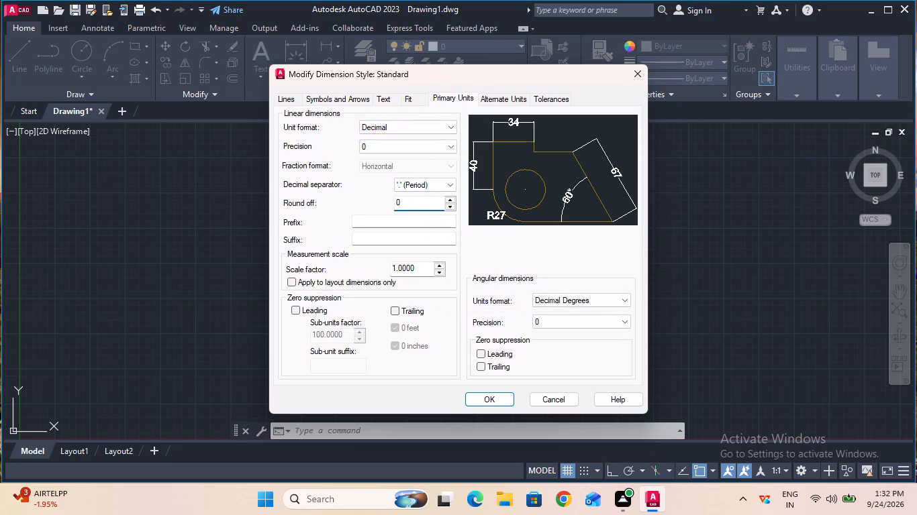
left_click(473, 392)
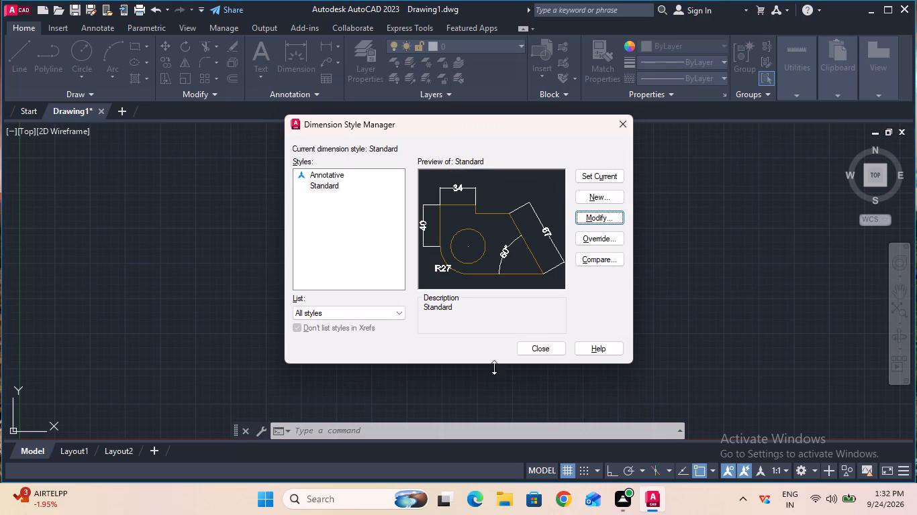
Make the Standard dimension style current and close the Dimension Style Manager.
left_click(595, 172)
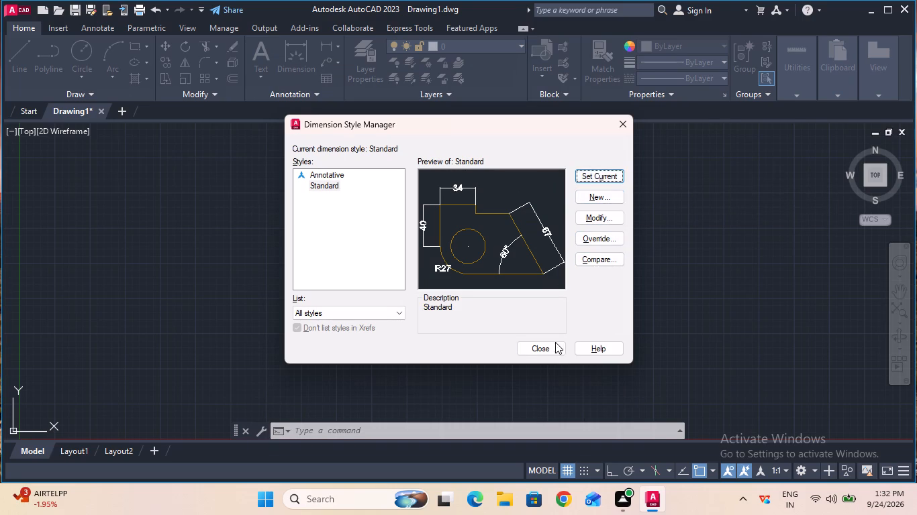
left_click(550, 349)
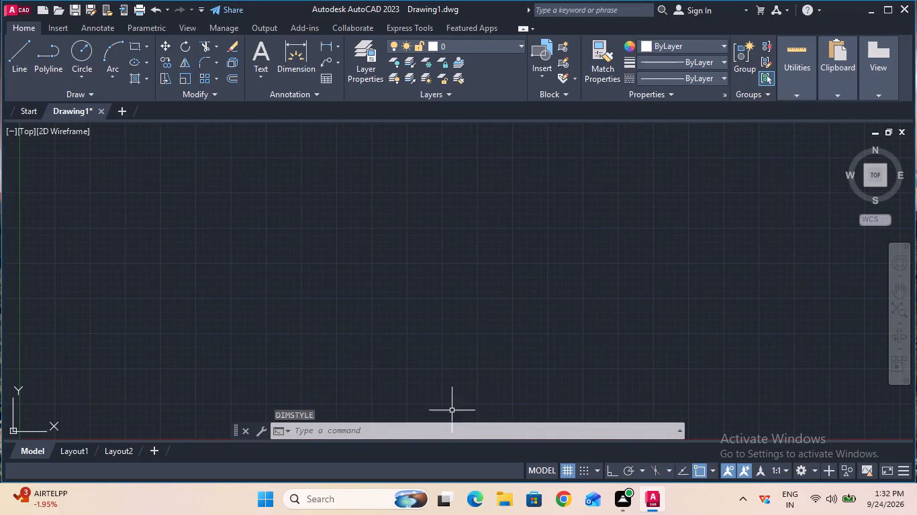
Set the model space limits with the lower left corner at 0,0 and the upper right corner at 100,100.
double_click(442, 422)
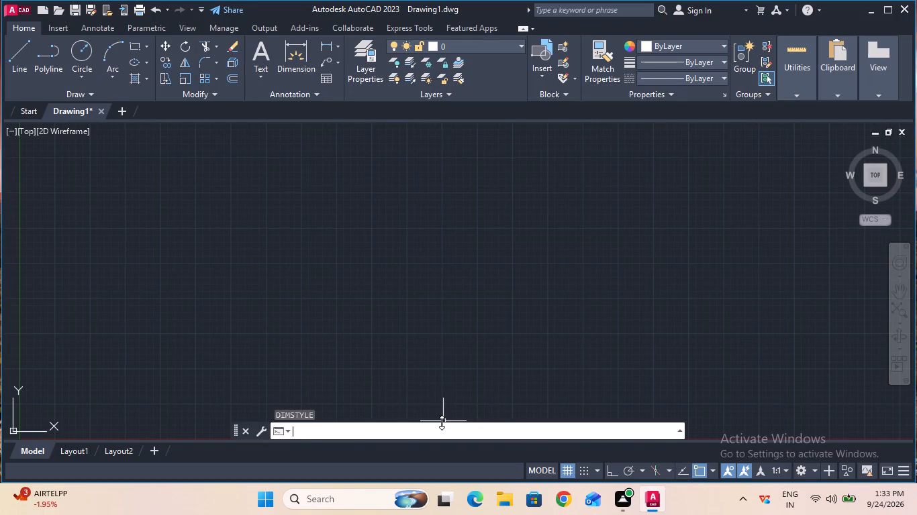
type("li")
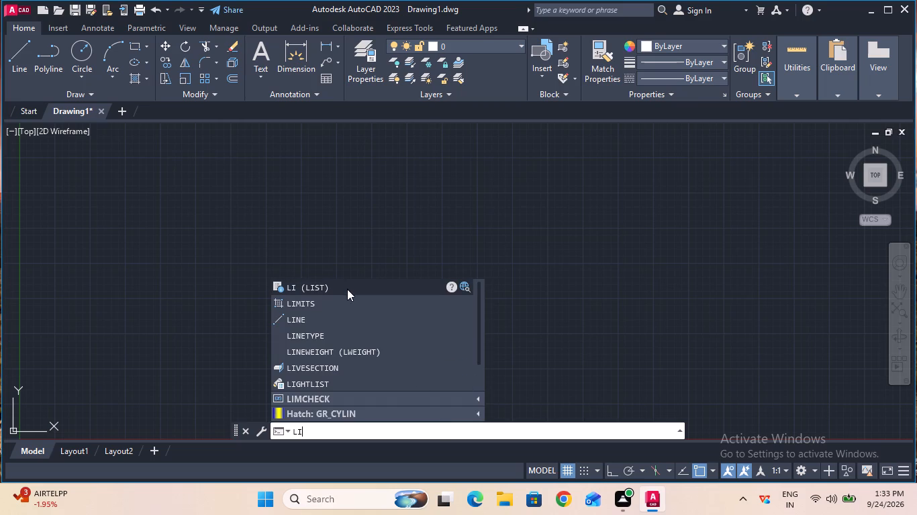
left_click(348, 301)
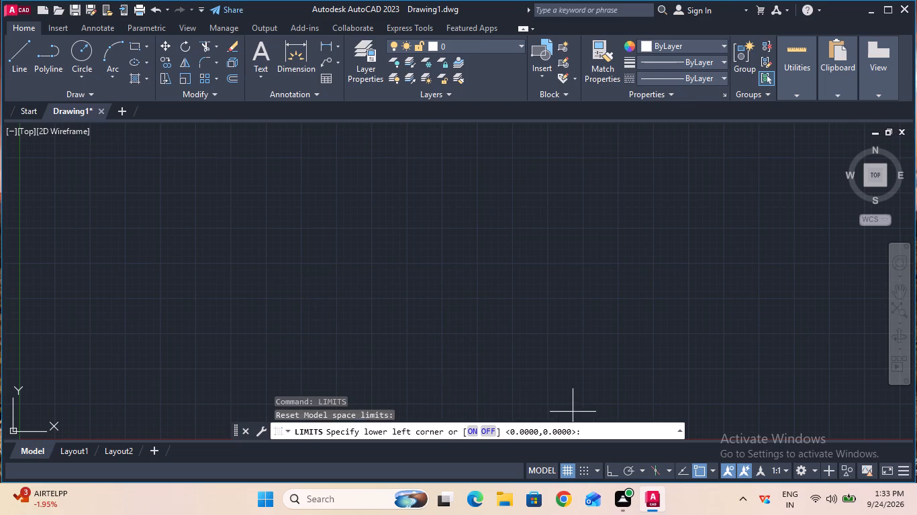
left_click(591, 436)
type("0,")
key("0")
key("Return")
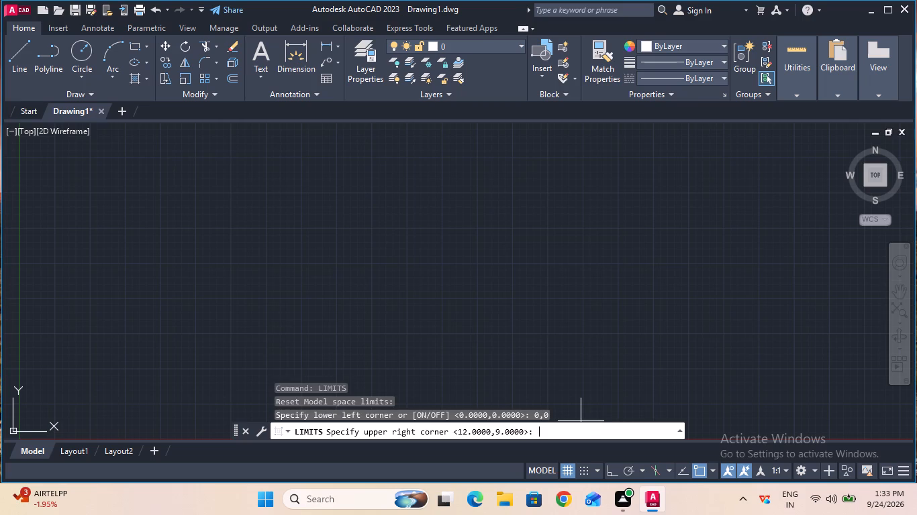
type("100")
type(",100")
key("Return")
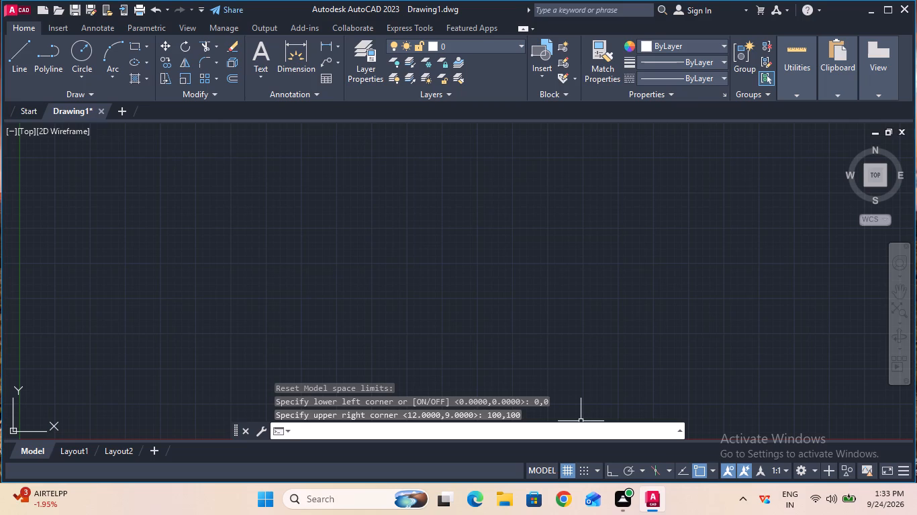
Fit the full drawing limits in the view with the Zoom command's All option.
key("z")
key("Return")
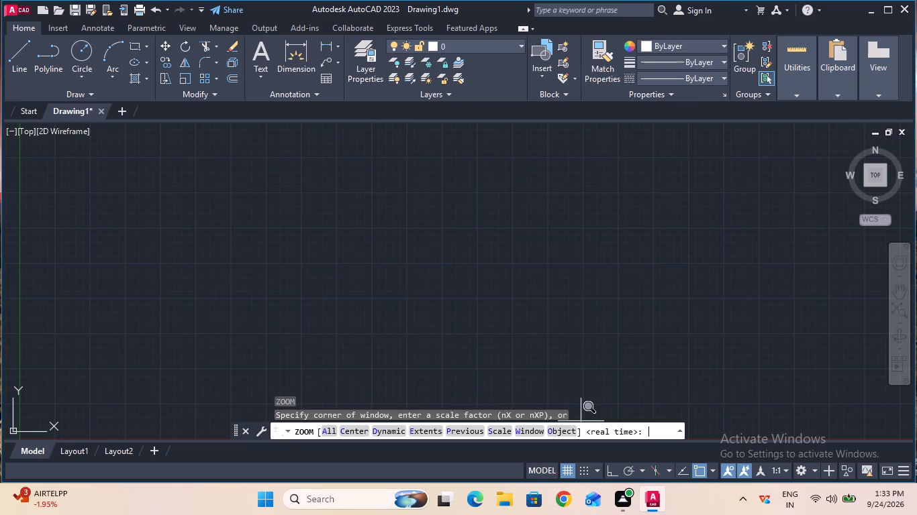
key("a")
key("Return")
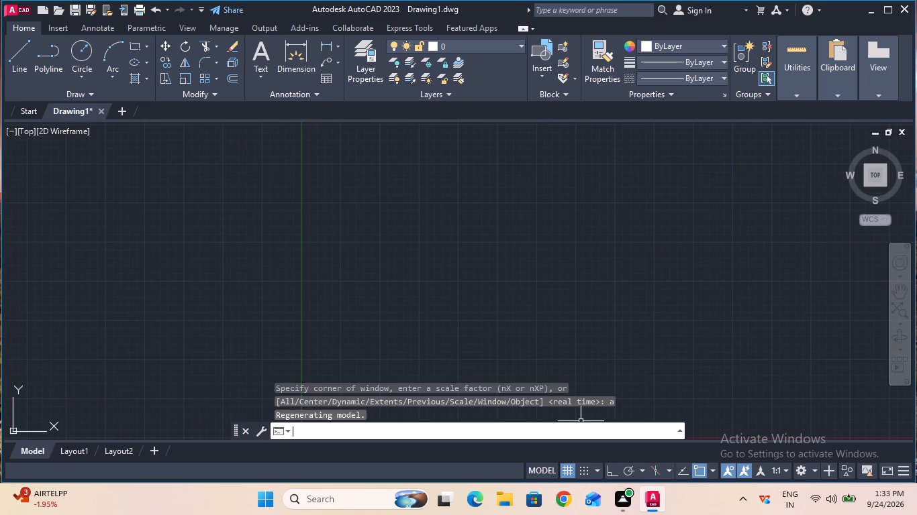
Turn on Ortho mode for drawing.
left_click(618, 475)
left_click(612, 473)
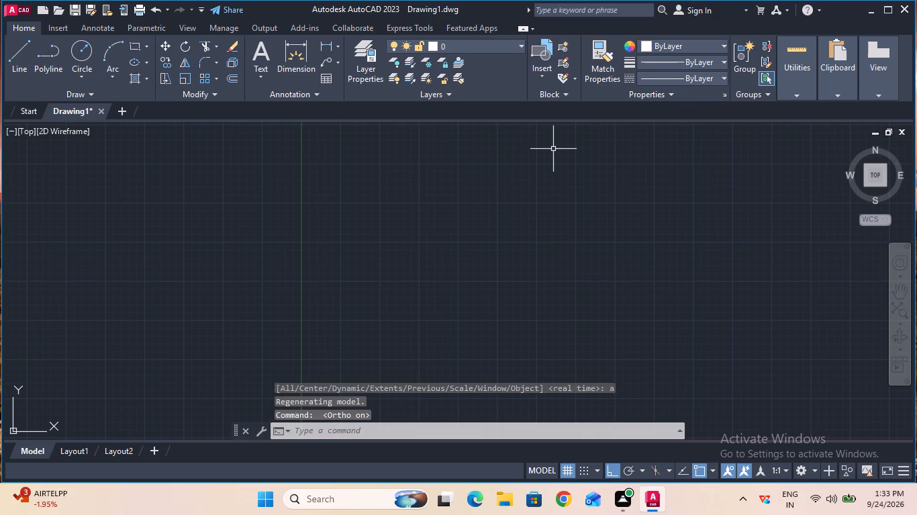
Load the CENTER linetype from acad.lin into the drawing and accept the Linetype Manager.
left_click(336, 46)
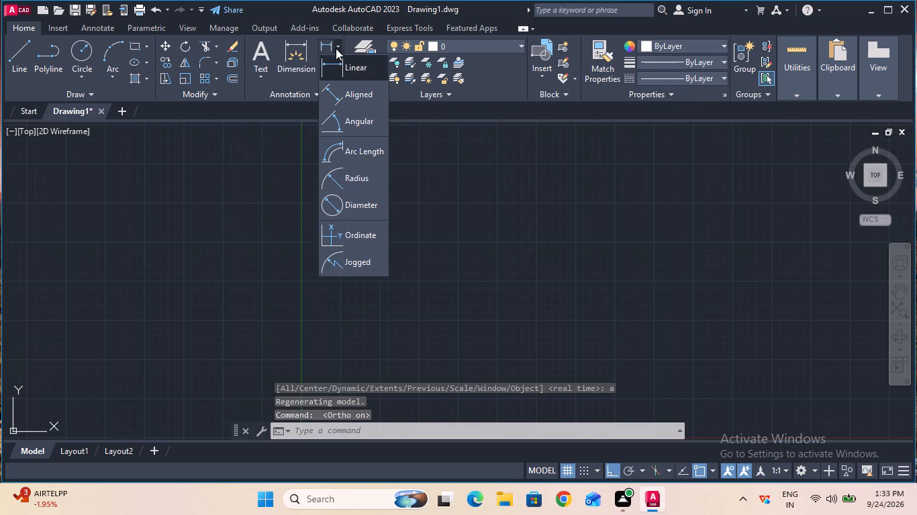
left_click(351, 105)
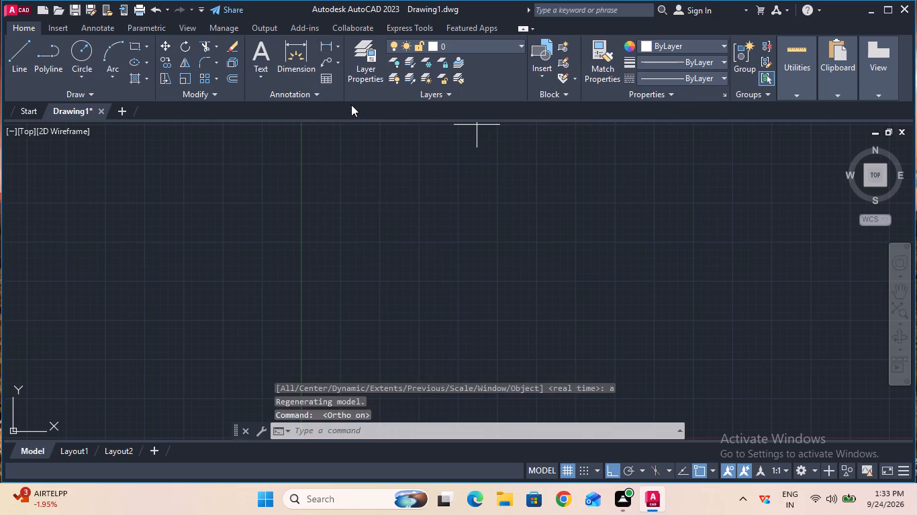
left_click(689, 74)
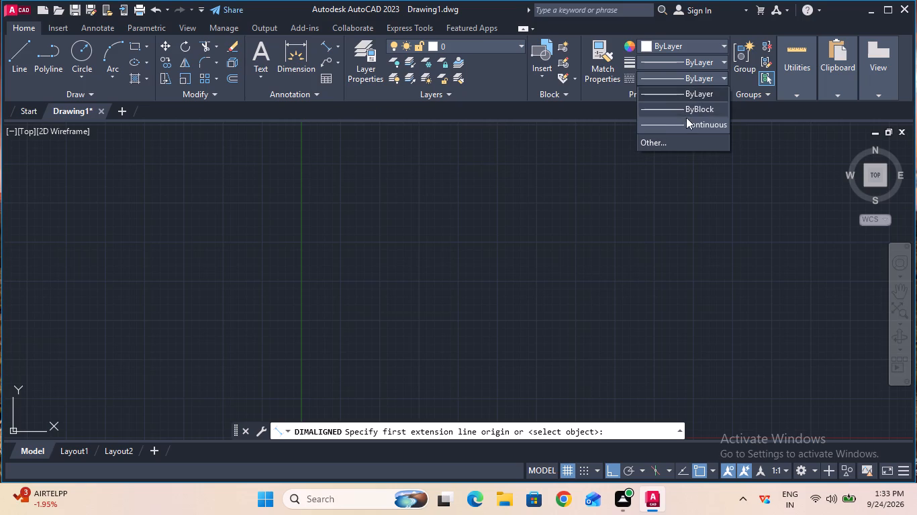
left_click(686, 139)
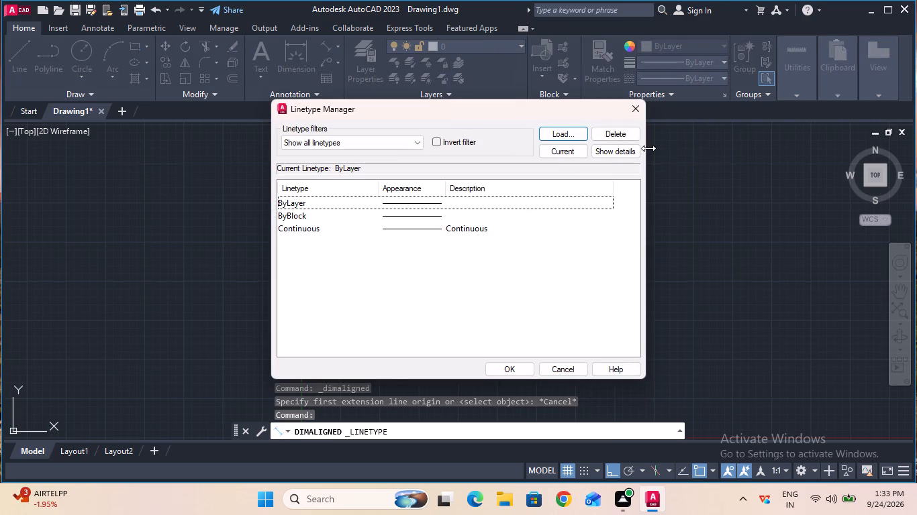
left_click(560, 137)
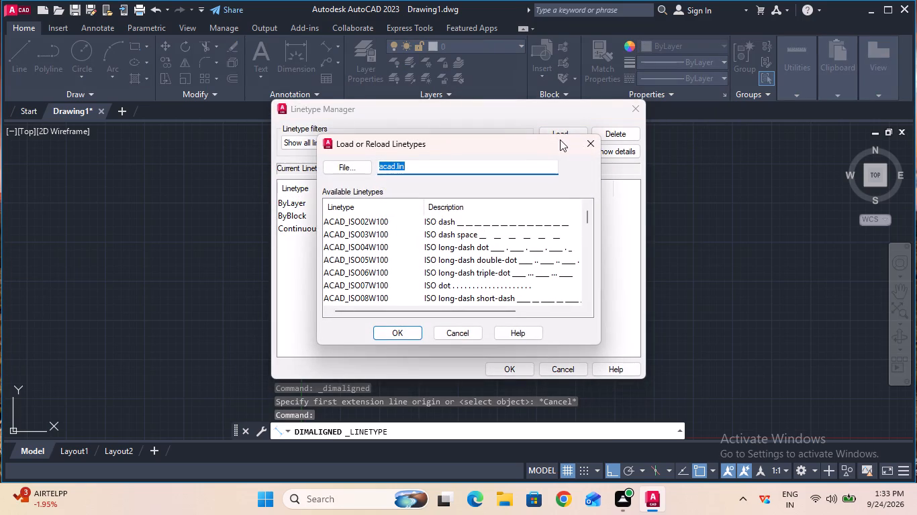
left_click_drag(587, 212, 589, 224)
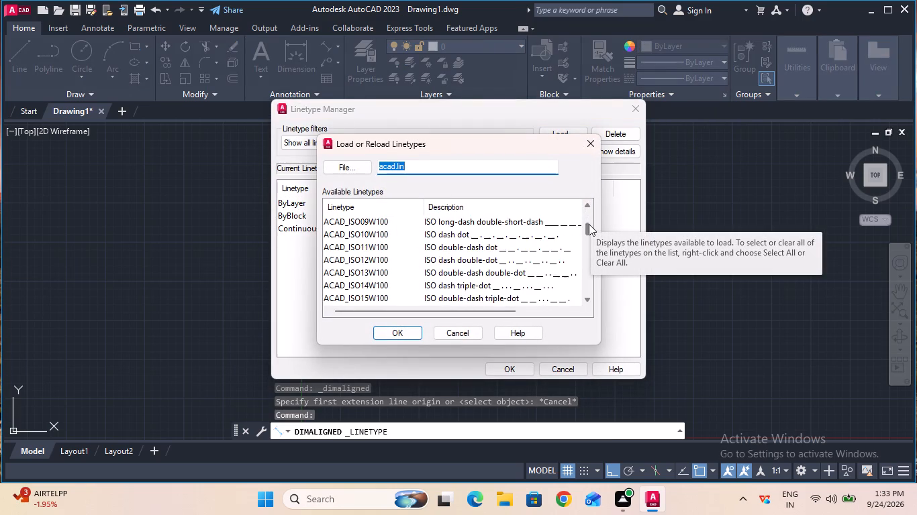
left_click_drag(589, 224, 591, 236)
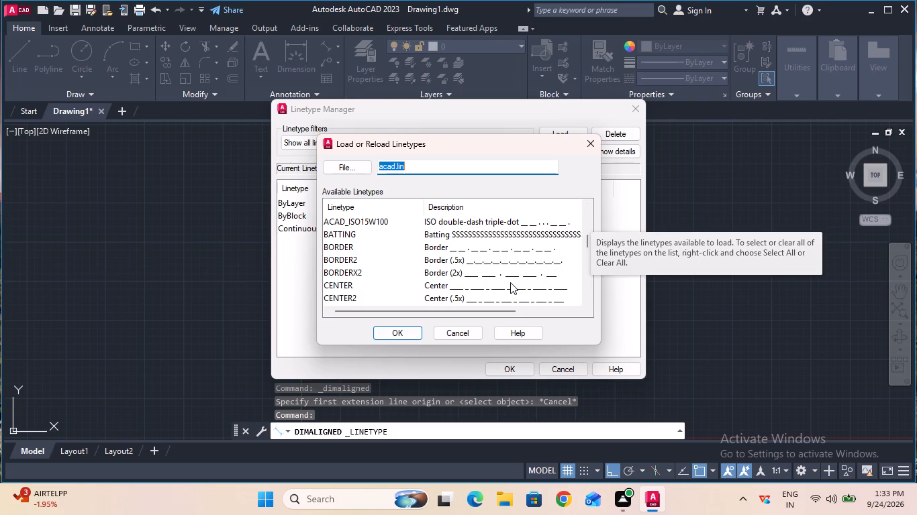
left_click(510, 282)
left_click(389, 335)
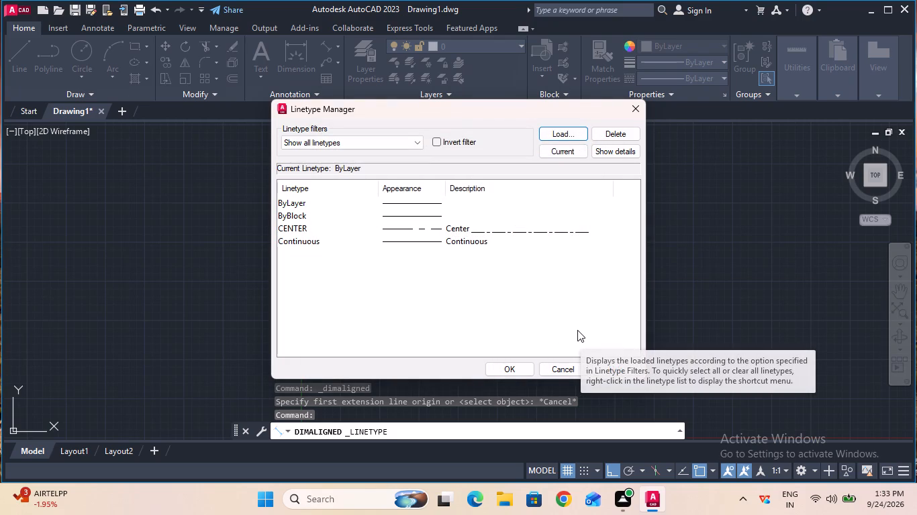
left_click(510, 369)
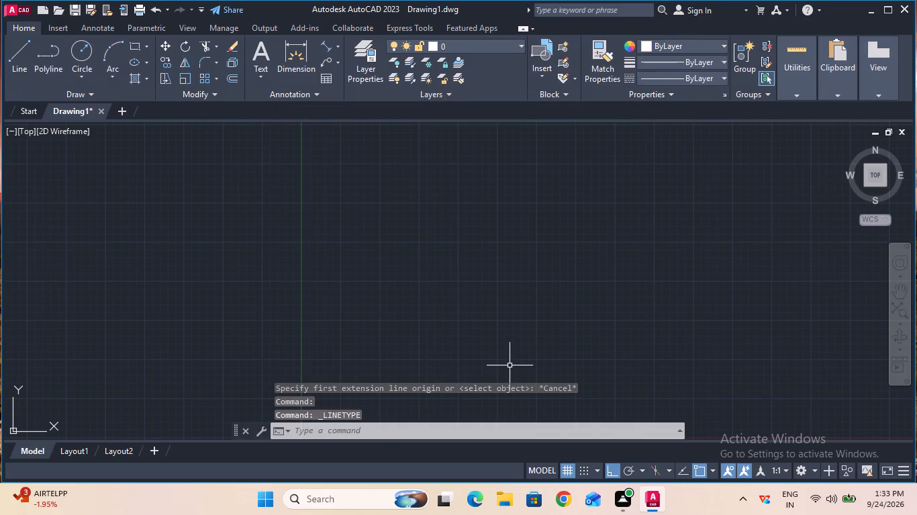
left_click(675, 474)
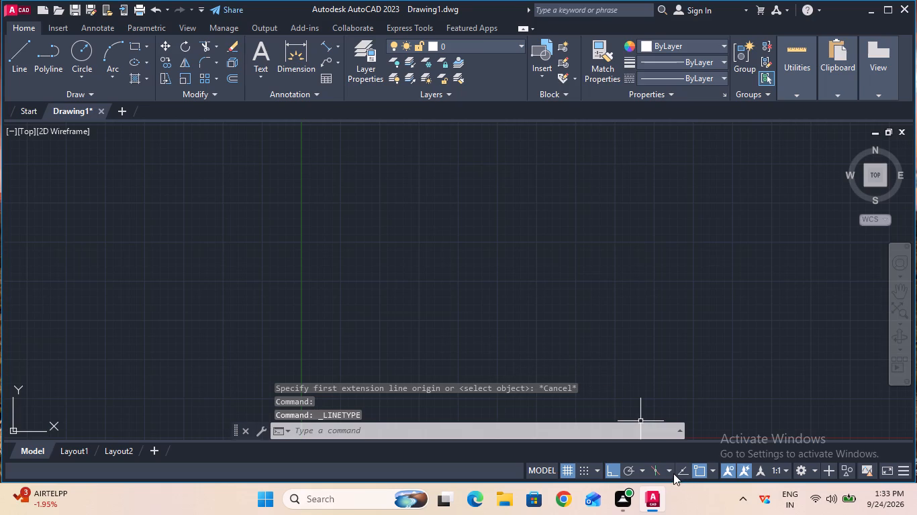
Turn on isometric drafting with the top isoplane active.
left_click(669, 467)
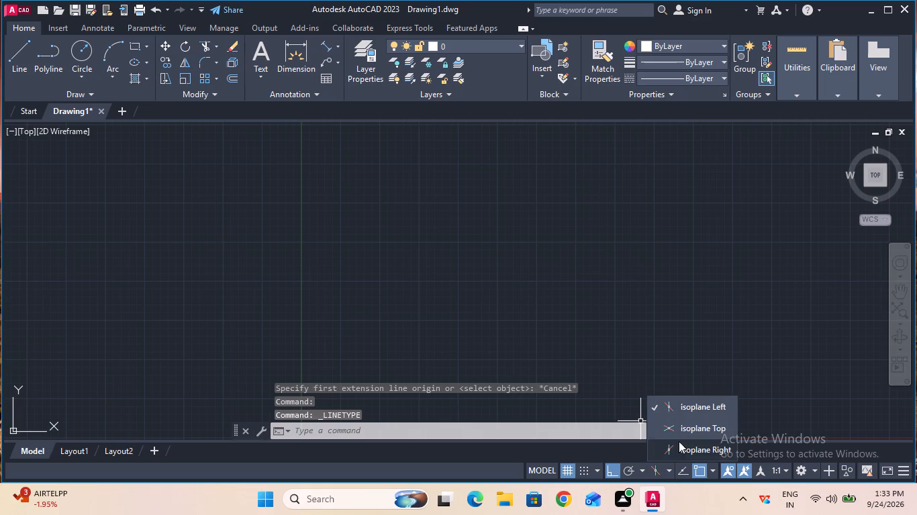
left_click(683, 431)
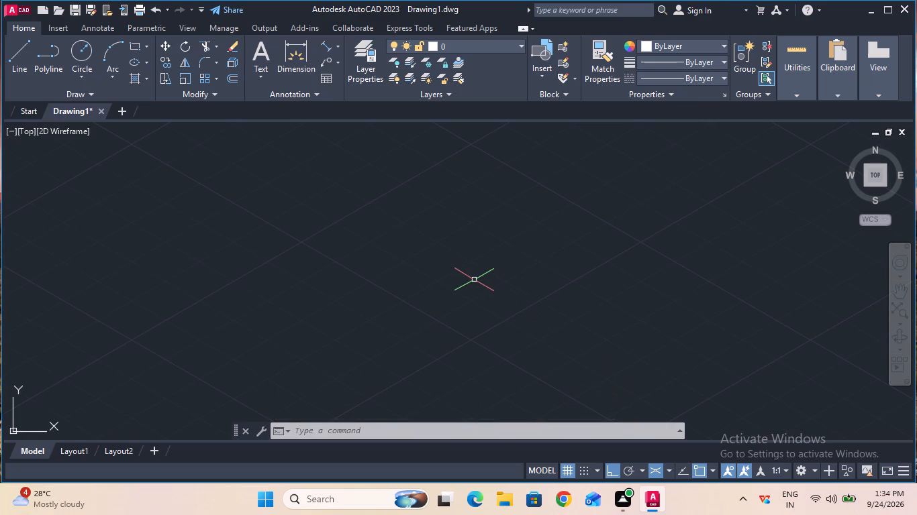
Draw an isocircle of radius 10 in the middle of the drawing area on the right isoplane, using the Ellipse command's Isocircle option.
type("ell")
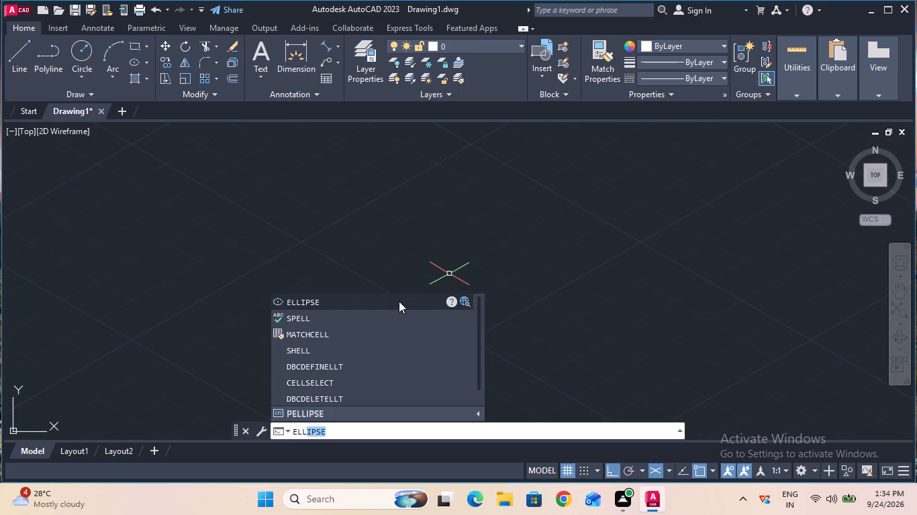
left_click(399, 301)
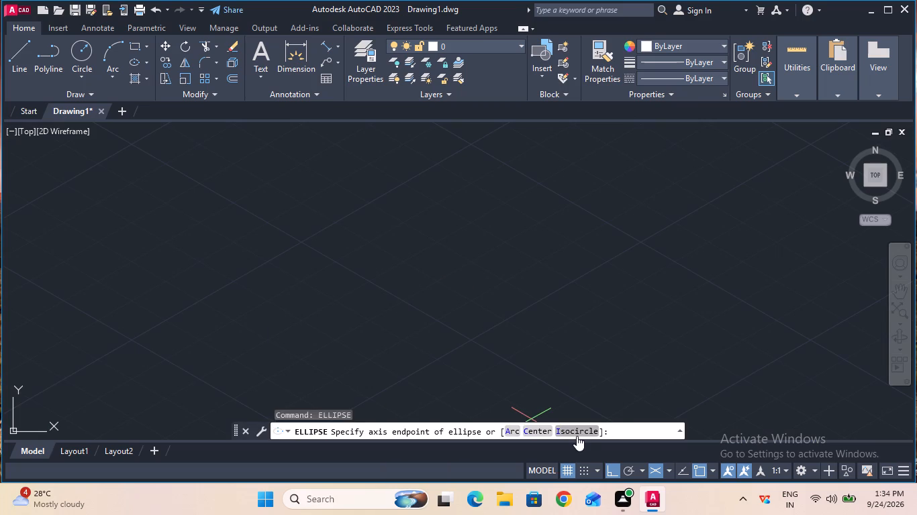
left_click(576, 433)
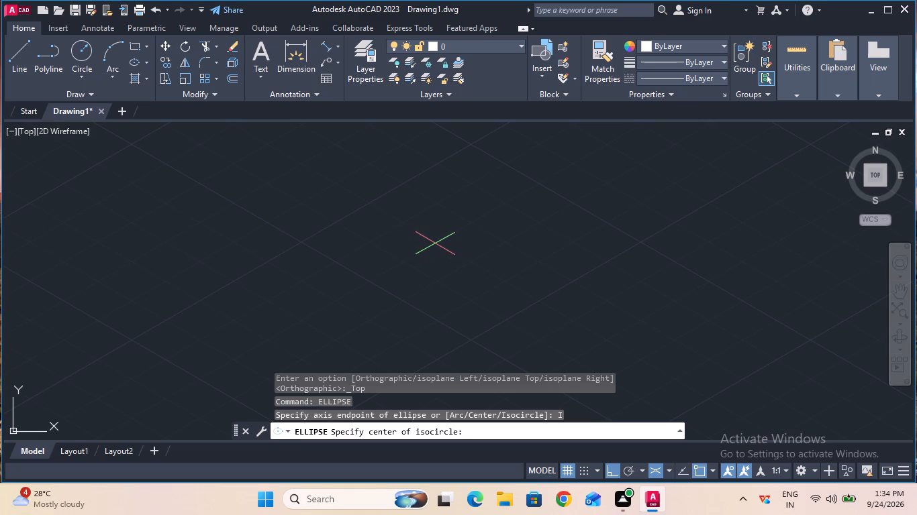
left_click(434, 245)
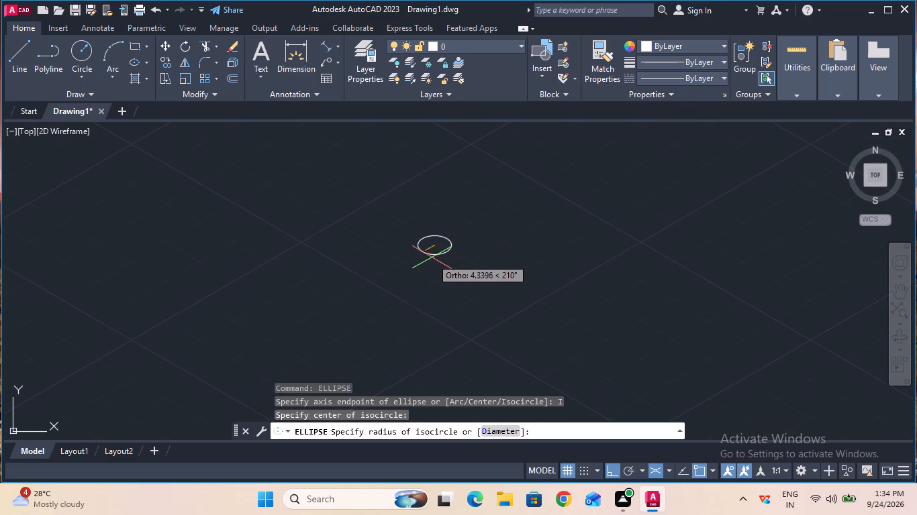
key("F5")
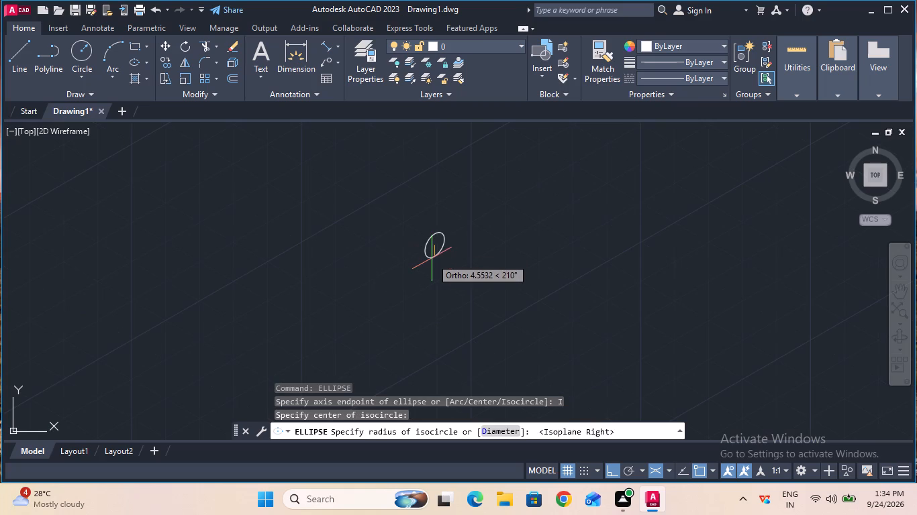
key("1")
key("0")
key("Return")
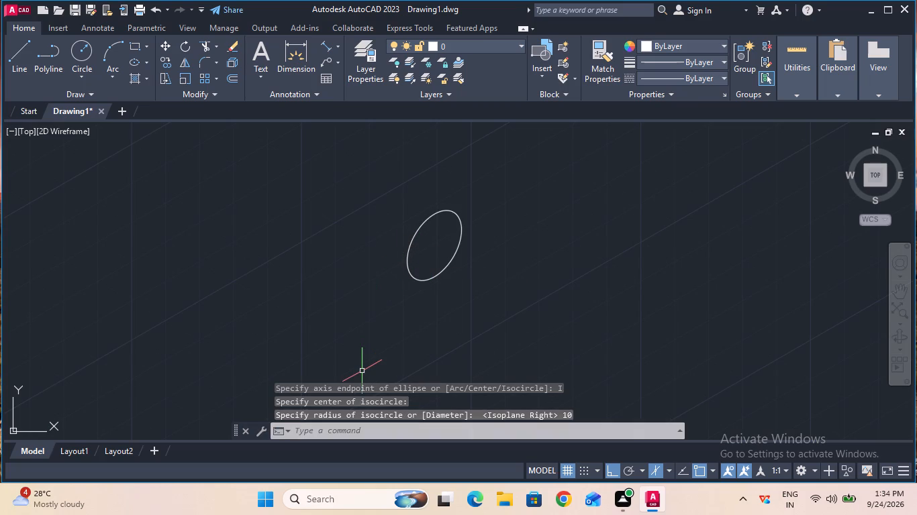
Draw a second isocircle of radius 20 on the right isoplane, concentric with the radius 10 isocircle.
key("e")
type("ll")
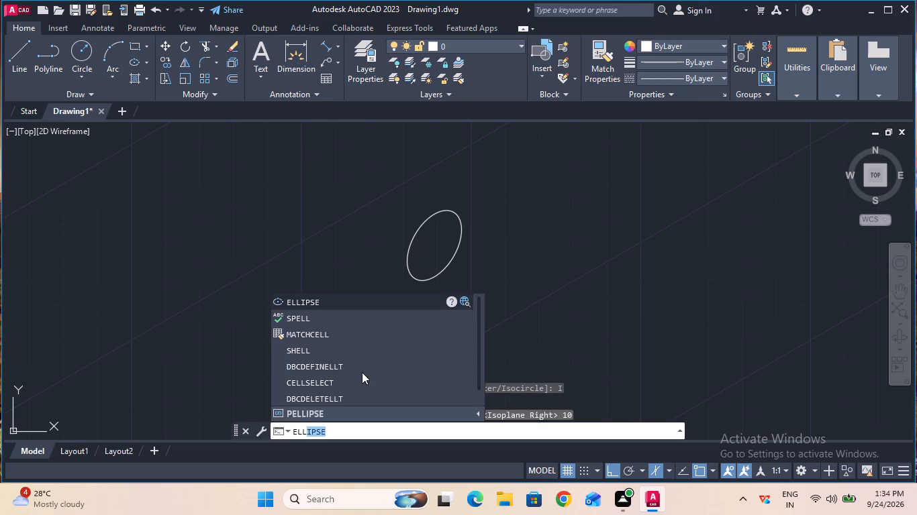
left_click(350, 296)
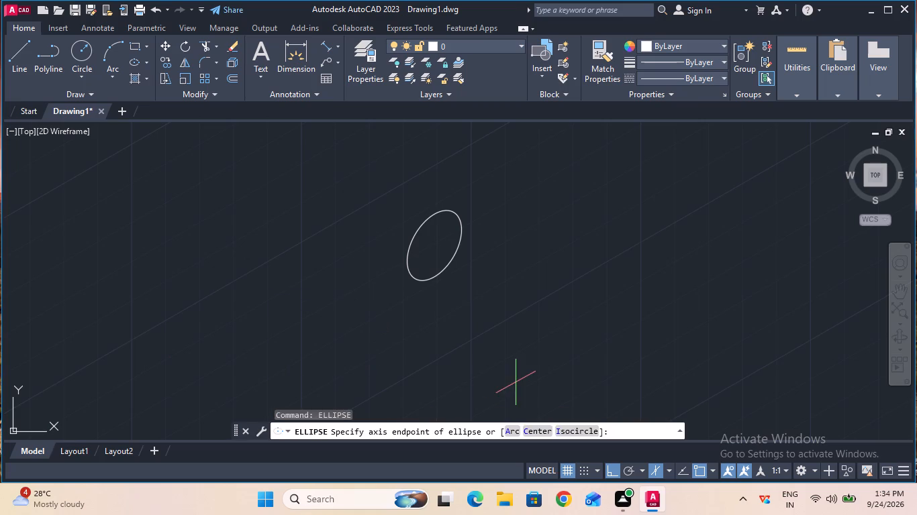
left_click(572, 429)
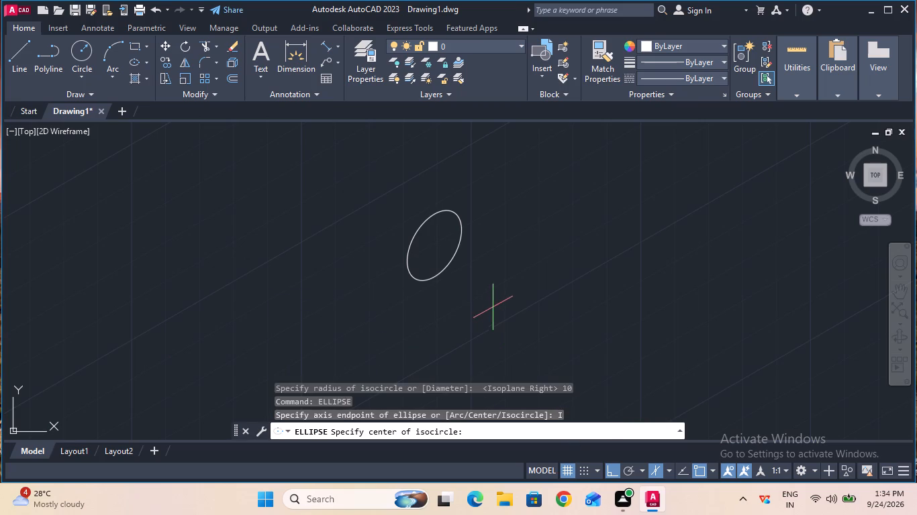
left_click(435, 241)
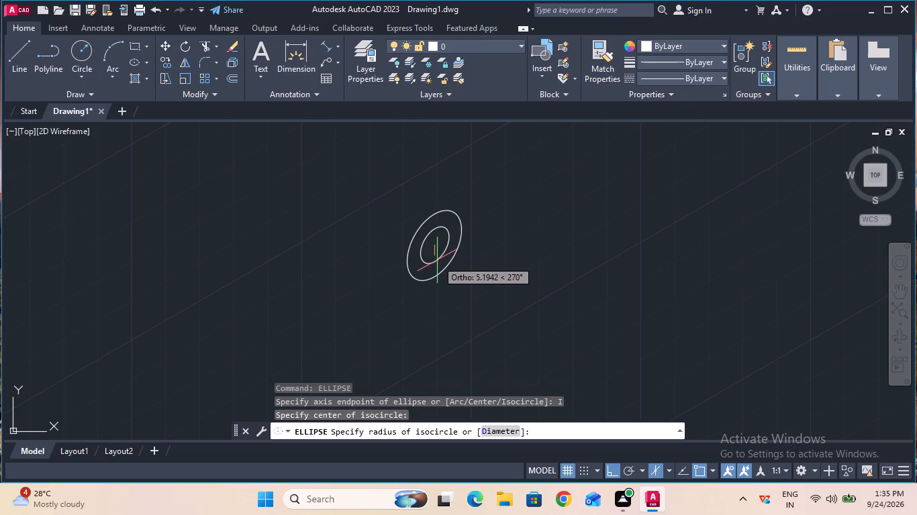
key("2")
key("0")
key("Return")
key("Escape")
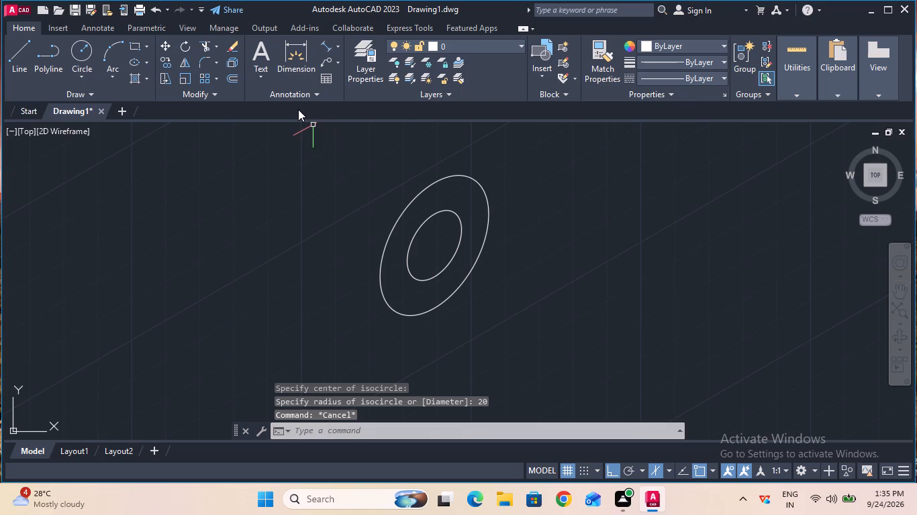
With CENTER as the current linetype, draw a 20-unit vertical line upward from the isocircles' common centre.
left_click(660, 79)
left_click(668, 126)
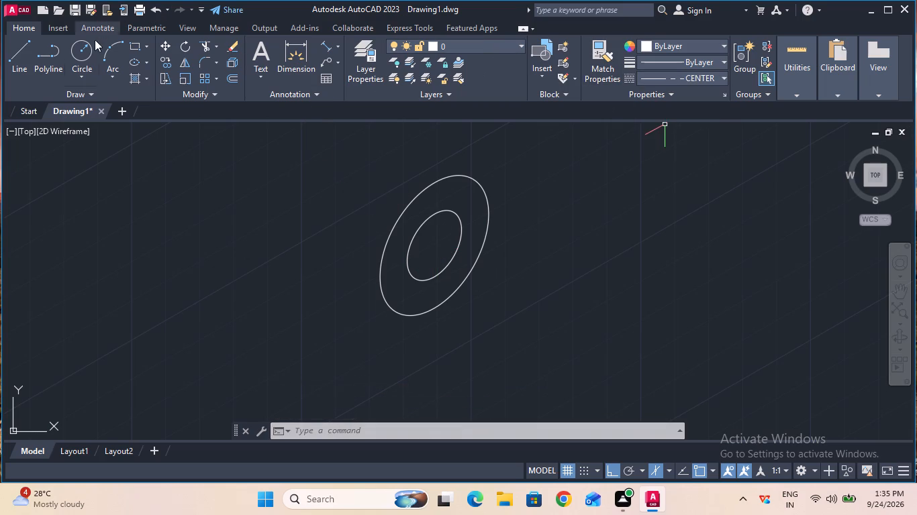
left_click(24, 78)
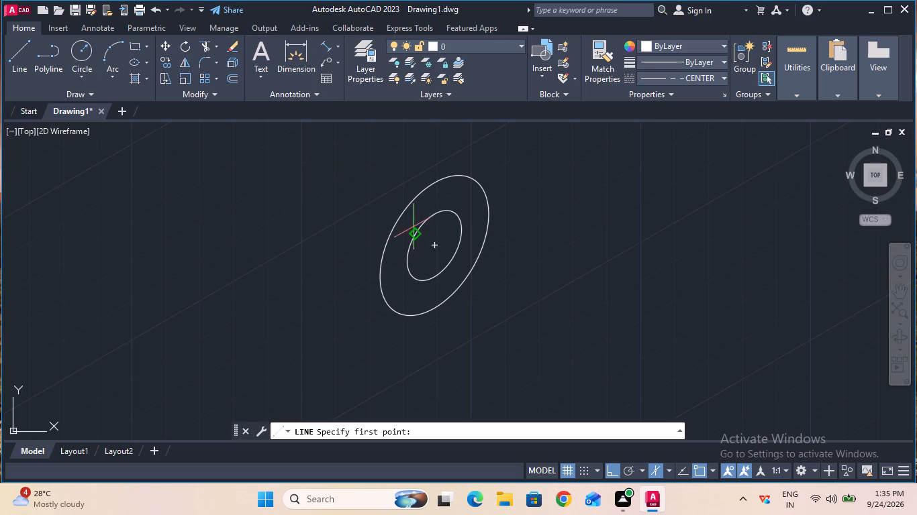
left_click(436, 245)
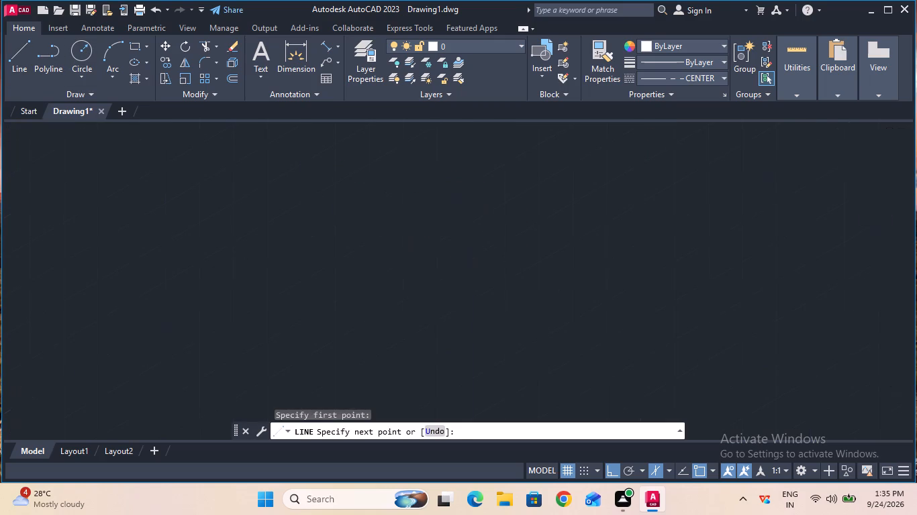
type("20")
key("Return")
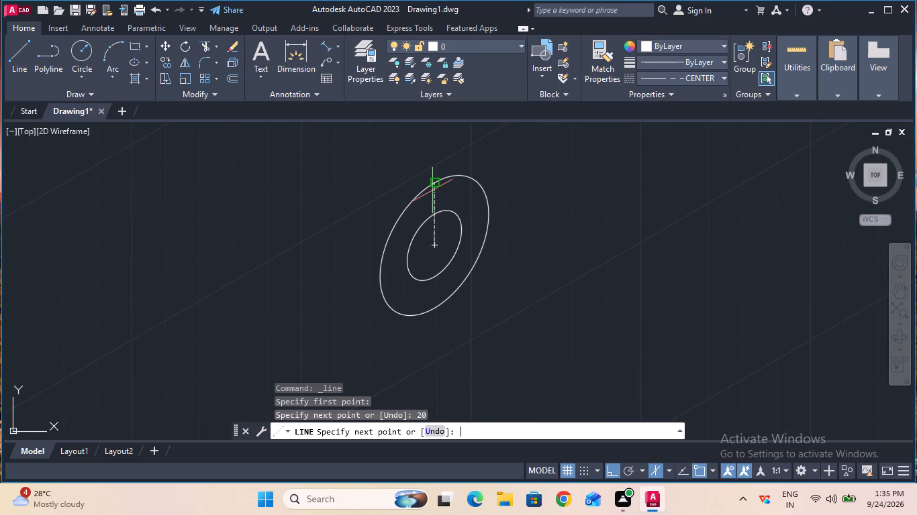
key("Escape")
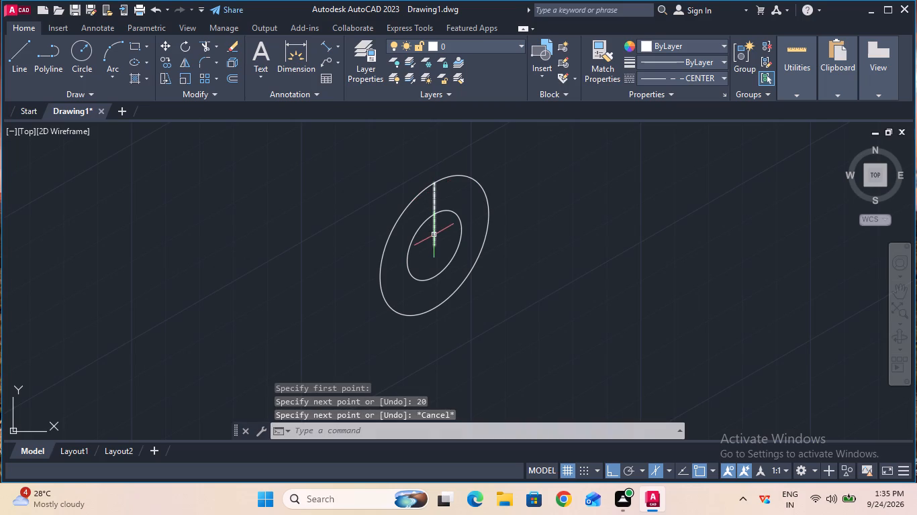
Extend the vertical centre line downward through the inner isocircle to the lower edge of the outer isocircle.
left_click(213, 39)
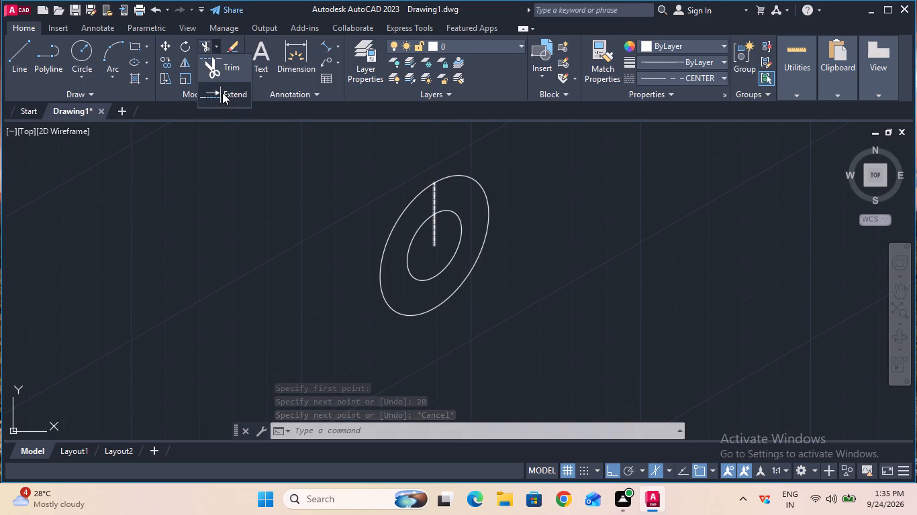
left_click(223, 93)
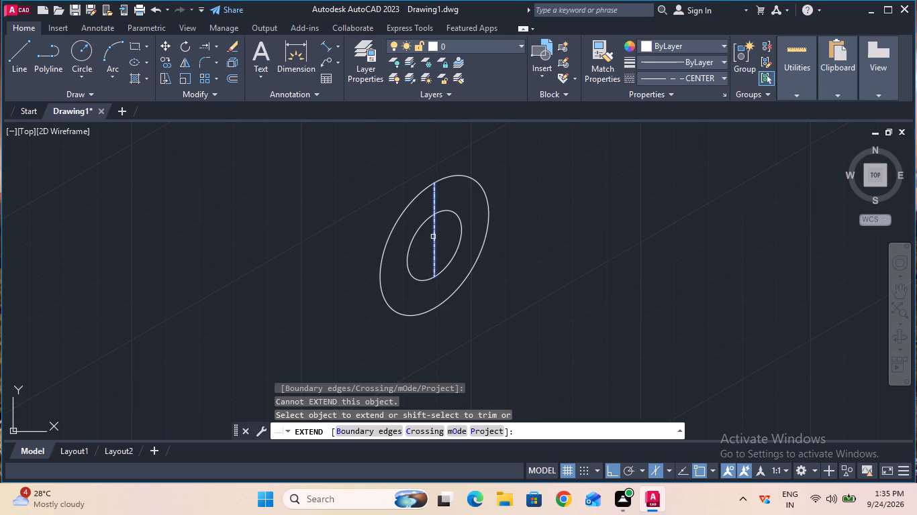
left_click(433, 237)
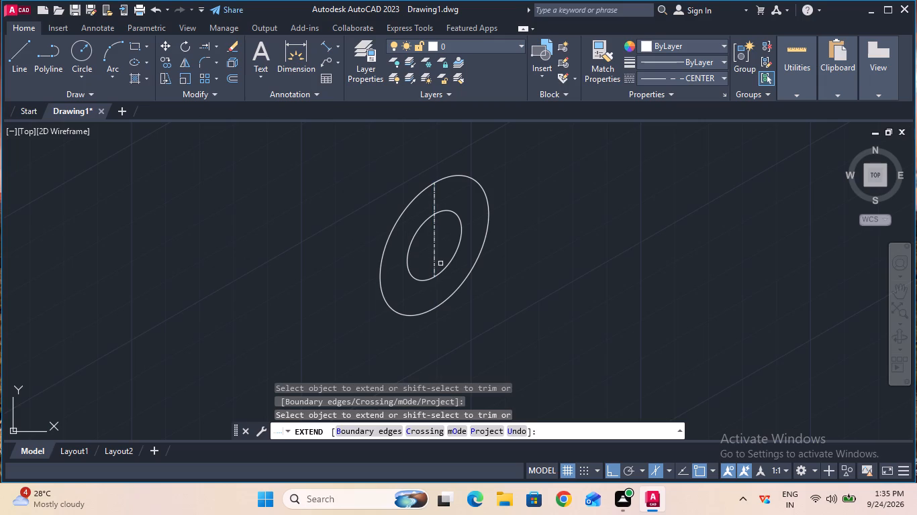
left_click(435, 264)
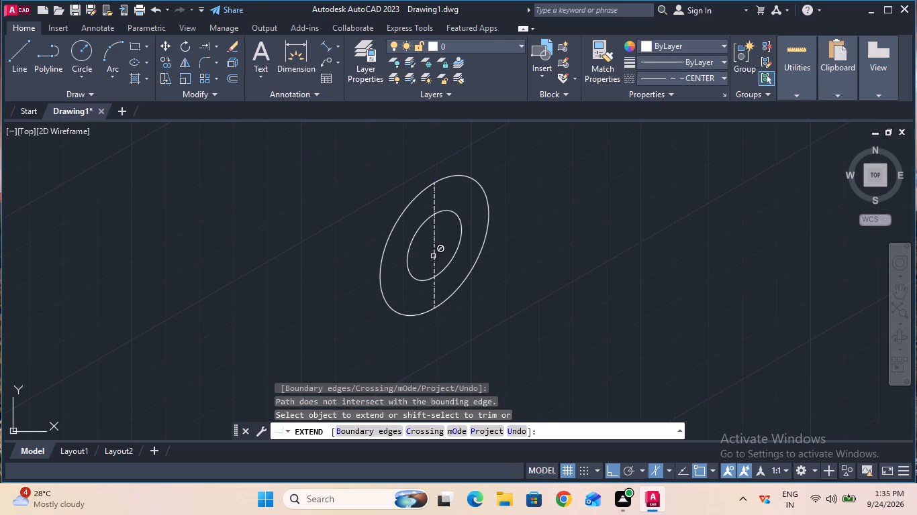
key("Escape")
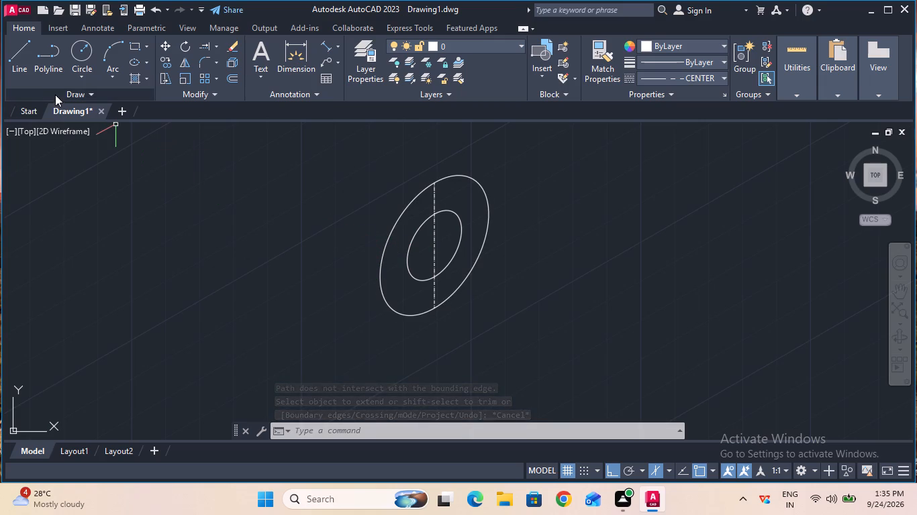
Draw a 20-unit CENTER line from the isocircles' centre down-left along the isometric axis to the outer isocircle.
left_click(11, 48)
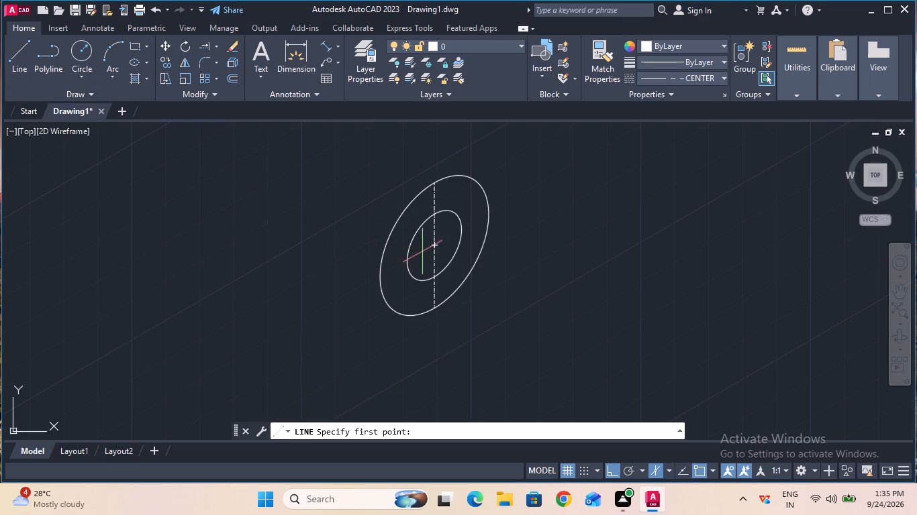
left_click(434, 247)
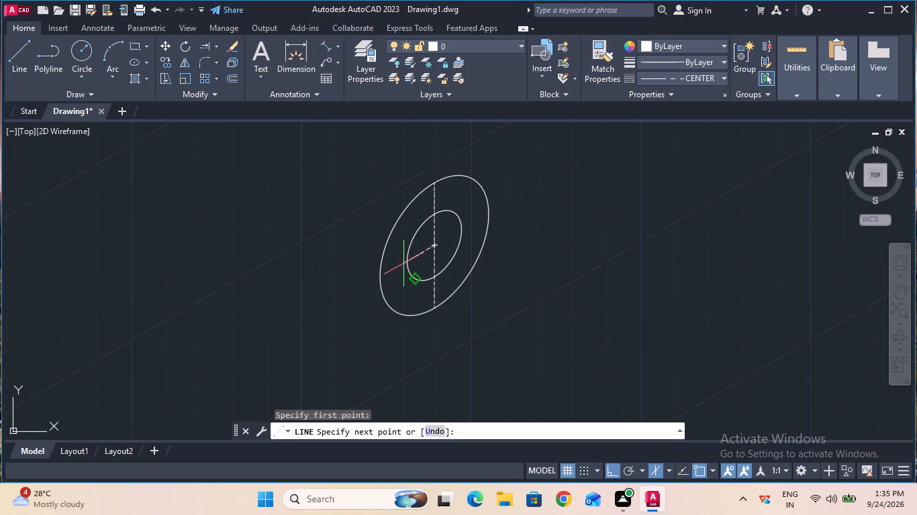
key("2")
key("0")
key("Return")
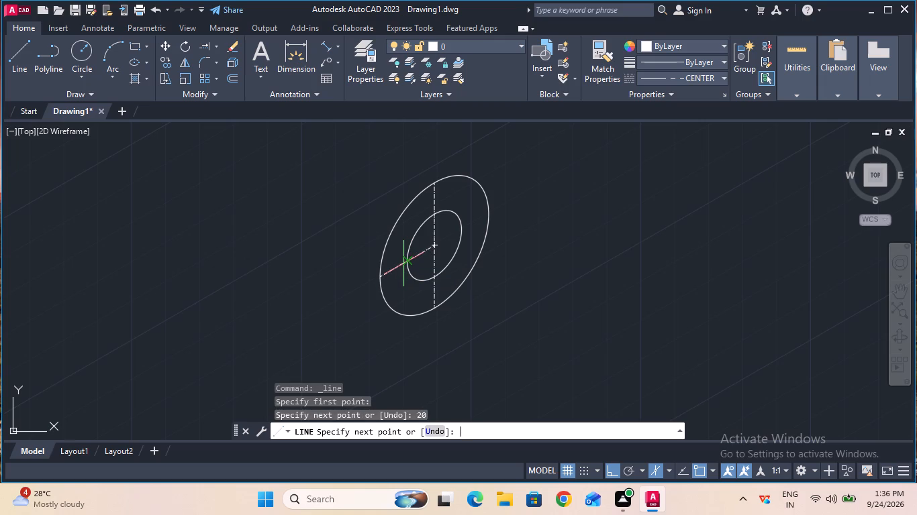
key("Escape")
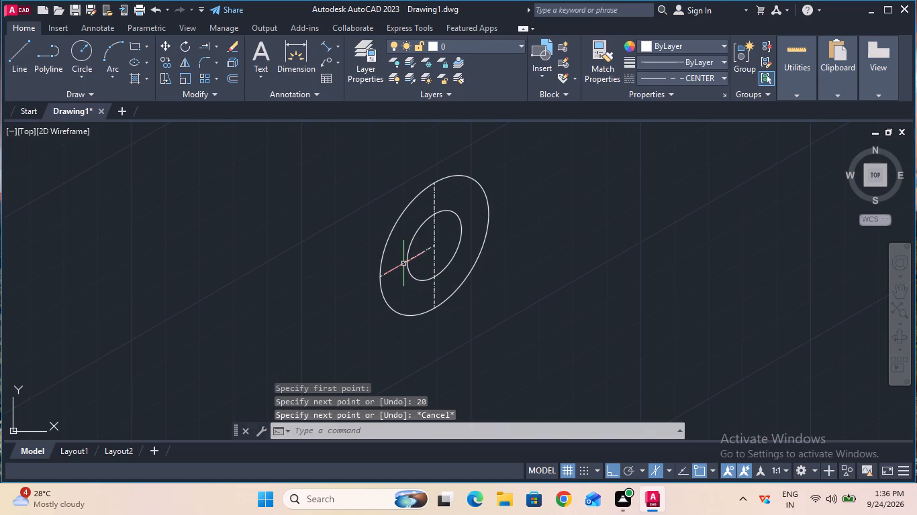
Extend the slanted centre line through the centre to the opposite, upper-right edge of the outer isocircle.
left_click(205, 45)
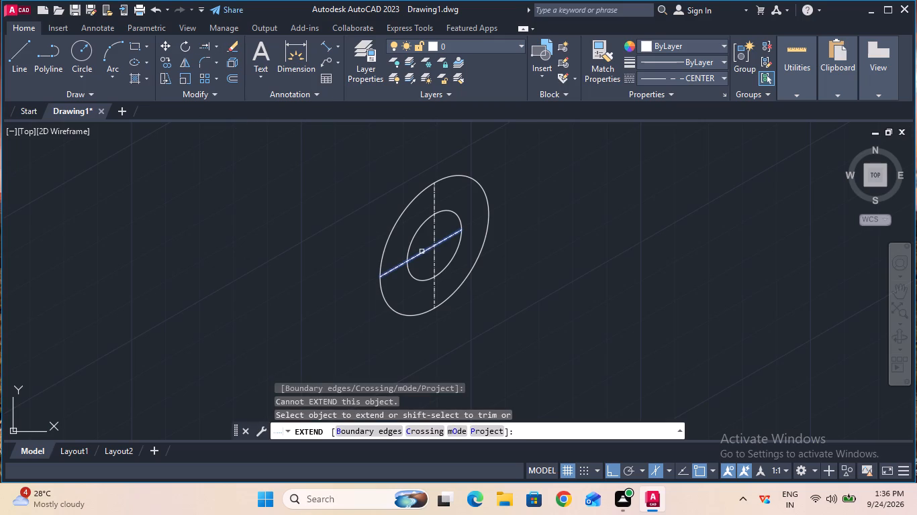
left_click(422, 251)
left_click(433, 247)
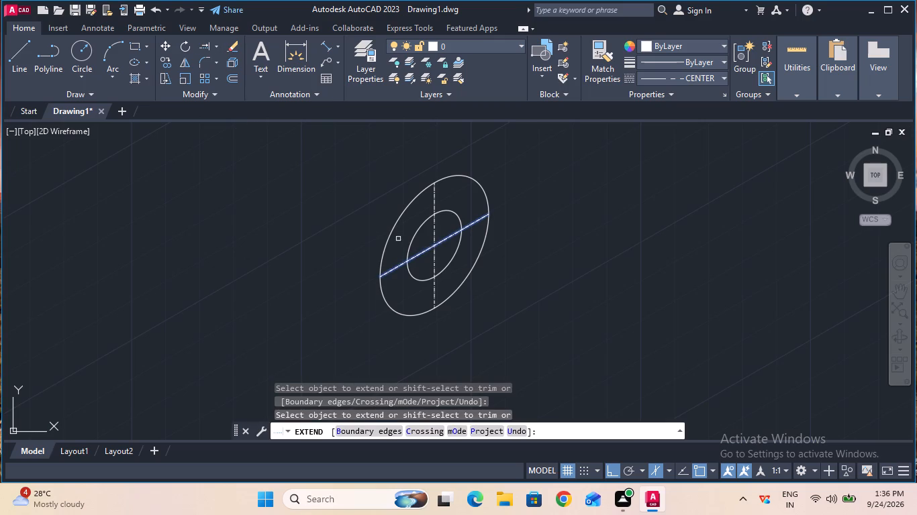
key("Escape")
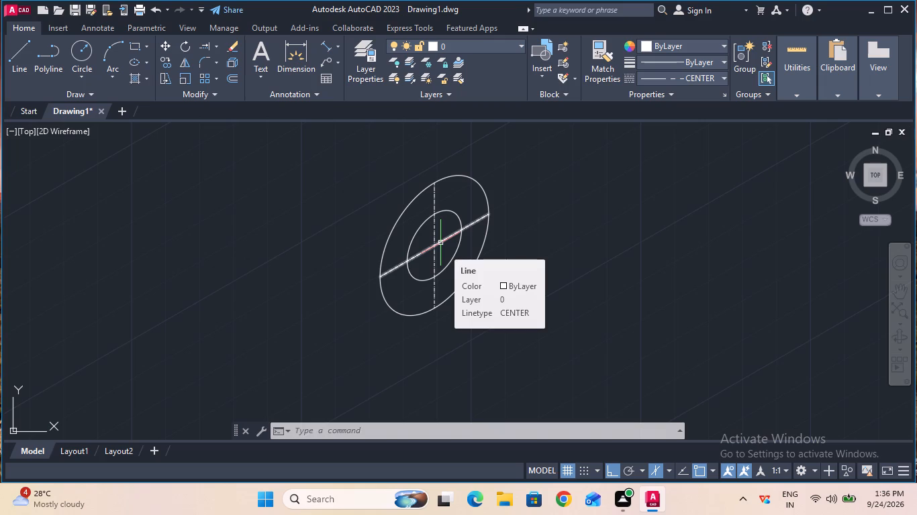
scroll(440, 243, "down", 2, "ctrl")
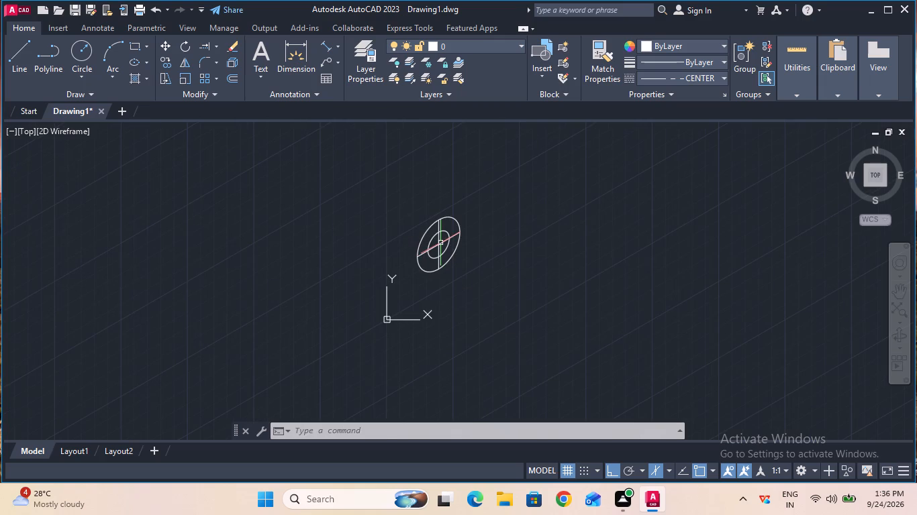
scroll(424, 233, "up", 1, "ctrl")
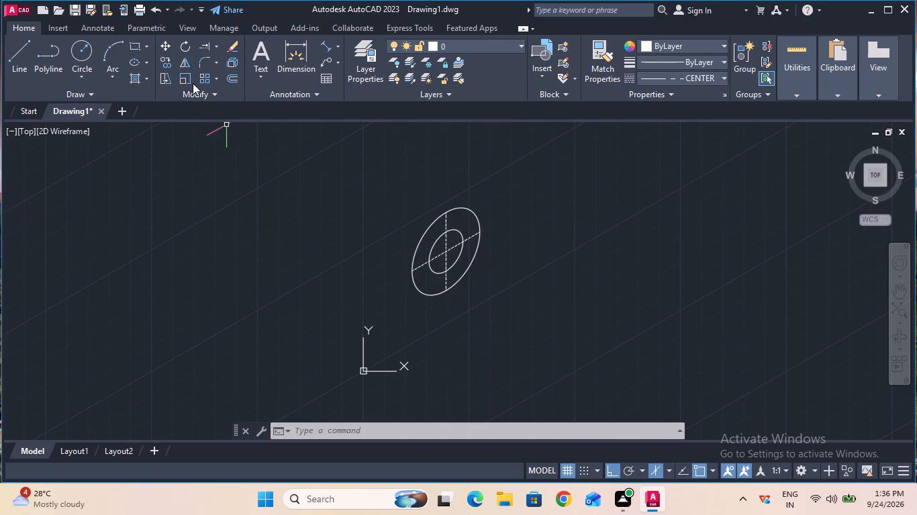
Copy the outer isocircle from its centre 25 units up-left along the receding axis of the left isoplane.
double_click(165, 60)
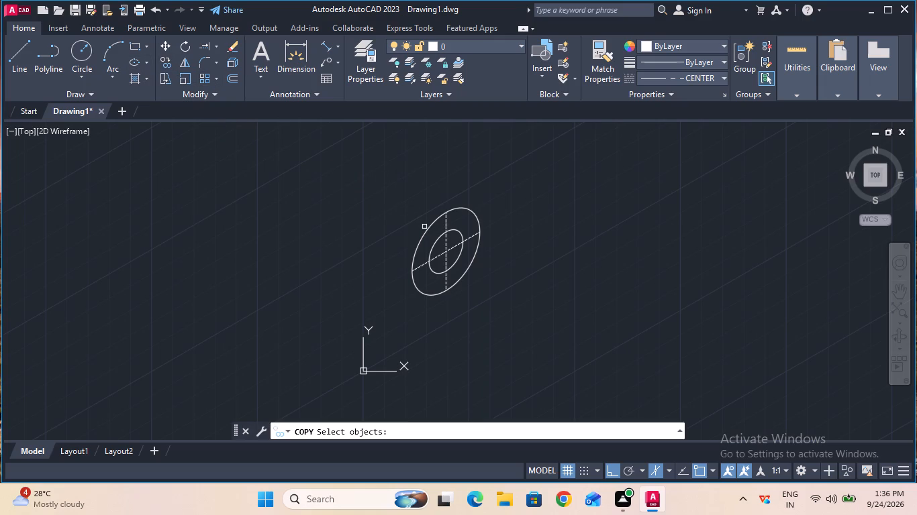
left_click(428, 229)
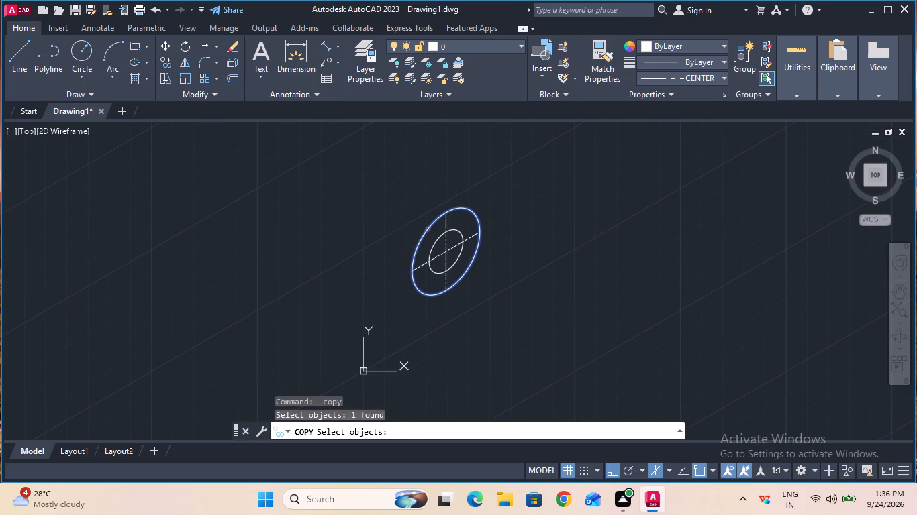
key("Return")
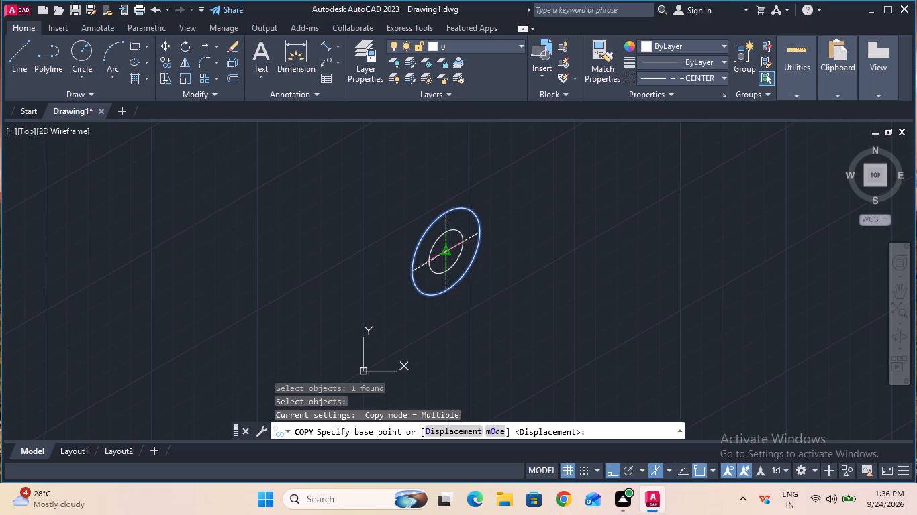
left_click(447, 251)
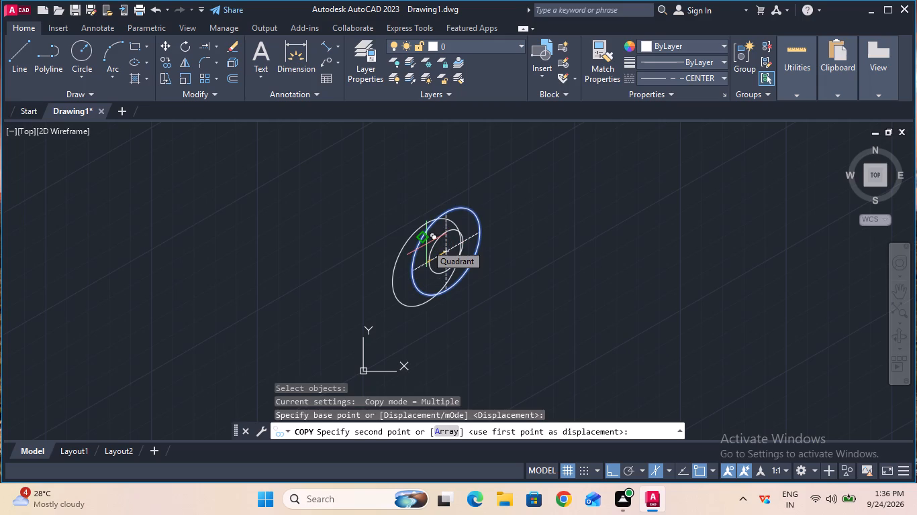
key("F5")
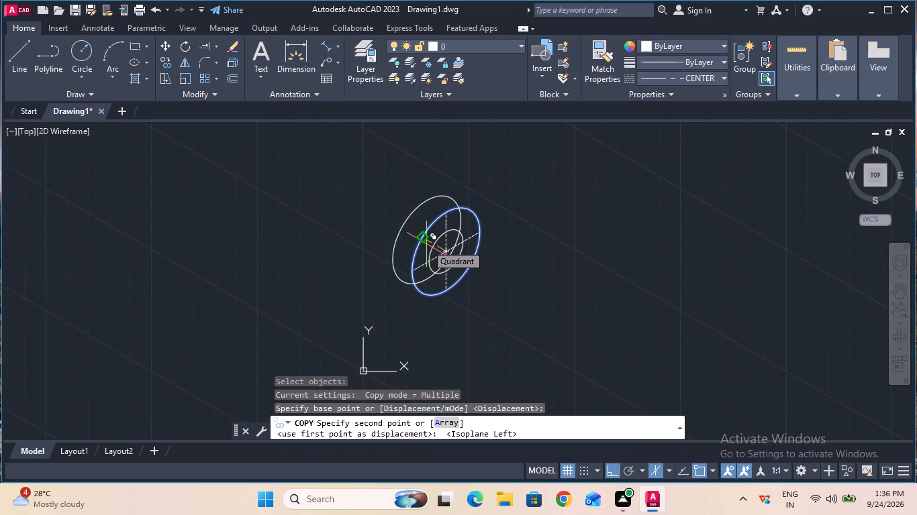
type("25")
key("Return")
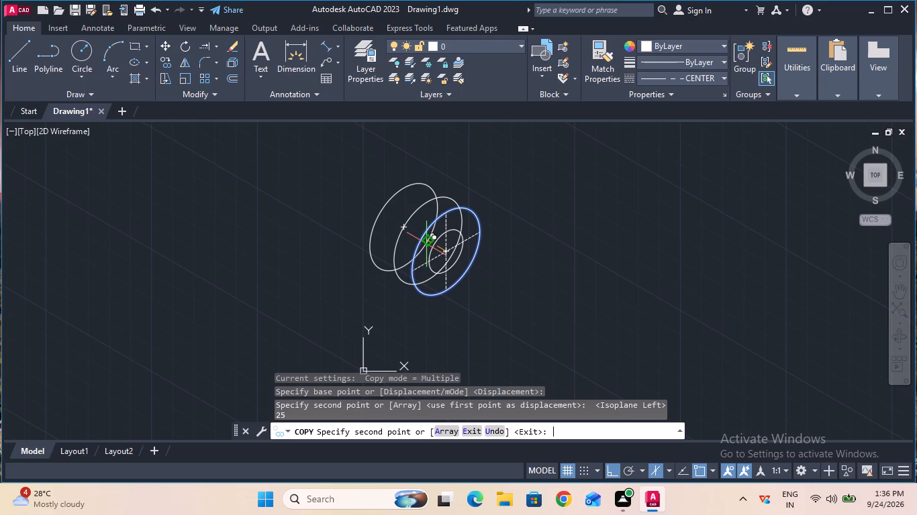
key("Escape")
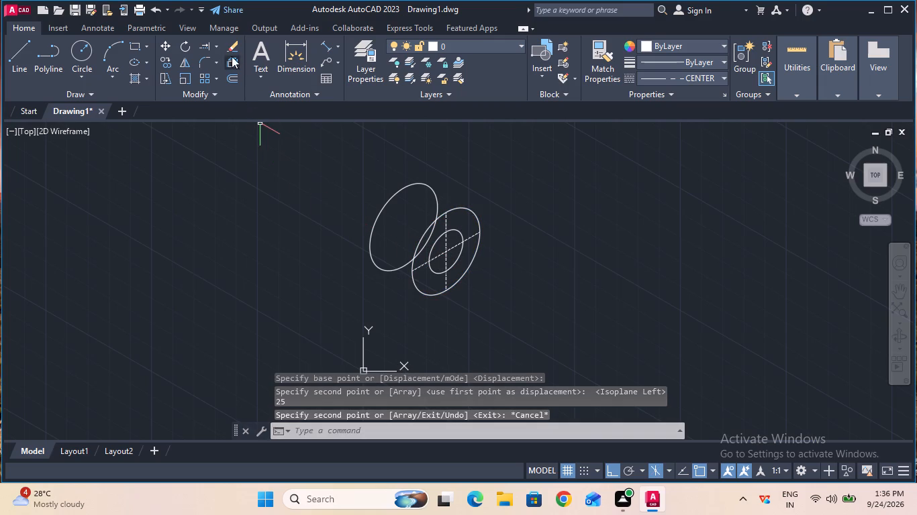
Trim the part of the rear isocircle that lies inside the front outer isocircle.
left_click(216, 46)
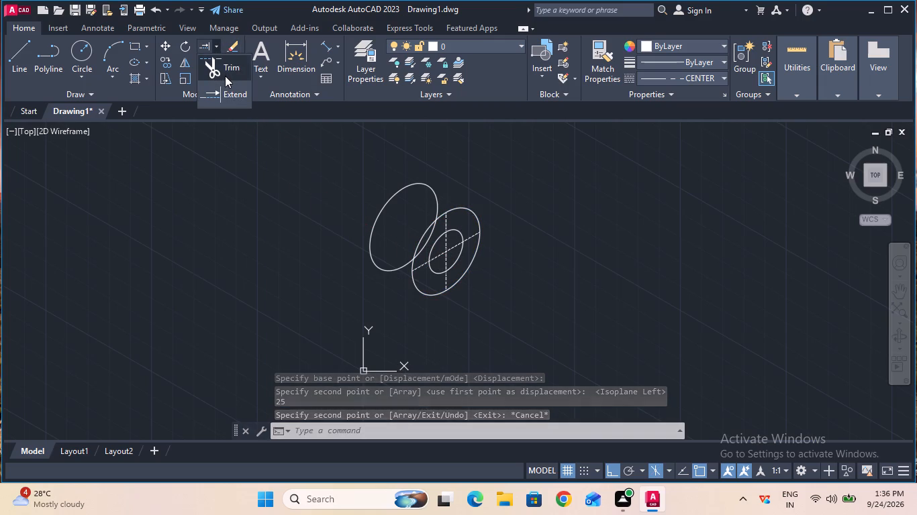
left_click(225, 76)
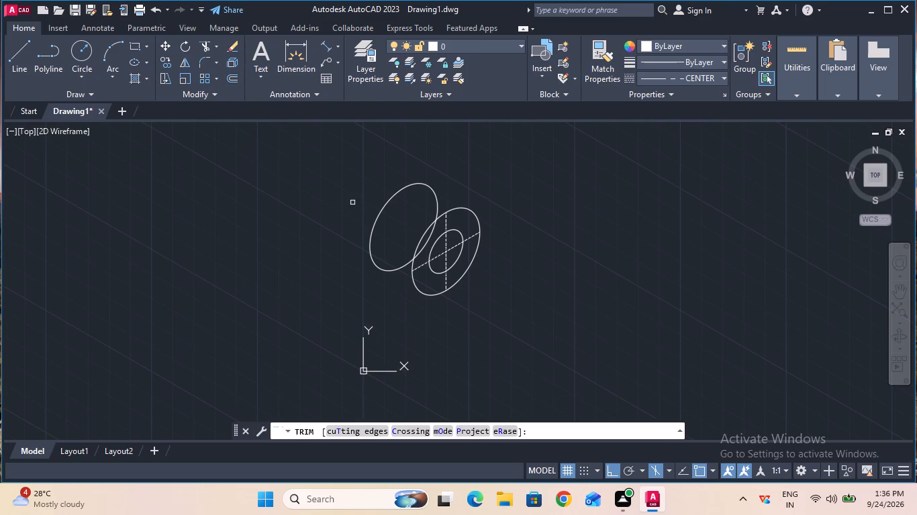
left_click(429, 239)
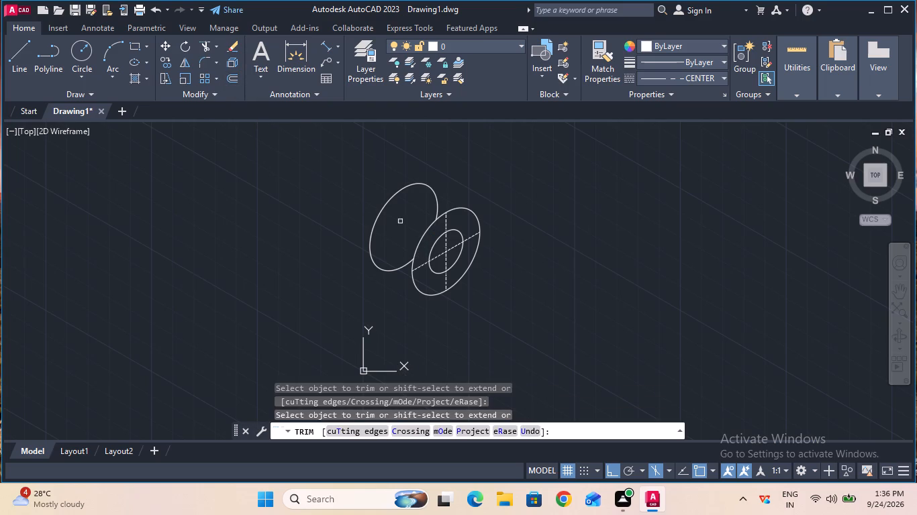
key("Escape")
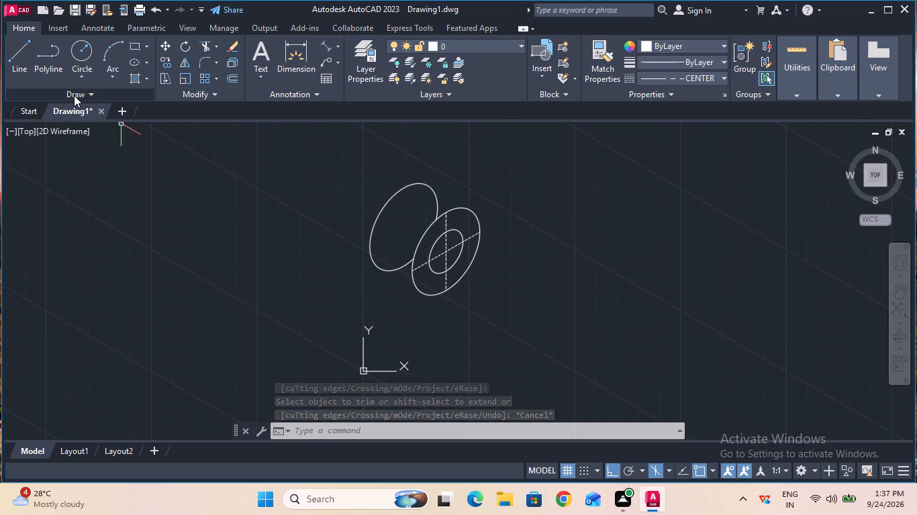
Join the upper-right quadrants of the rear and front outer isocircles with a line and set its linetype to ByBlock.
left_click(13, 67)
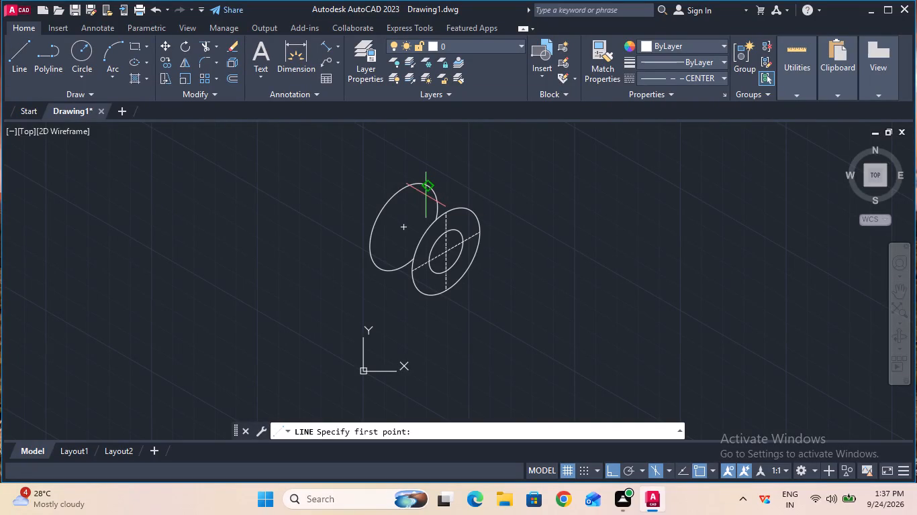
left_click(430, 187)
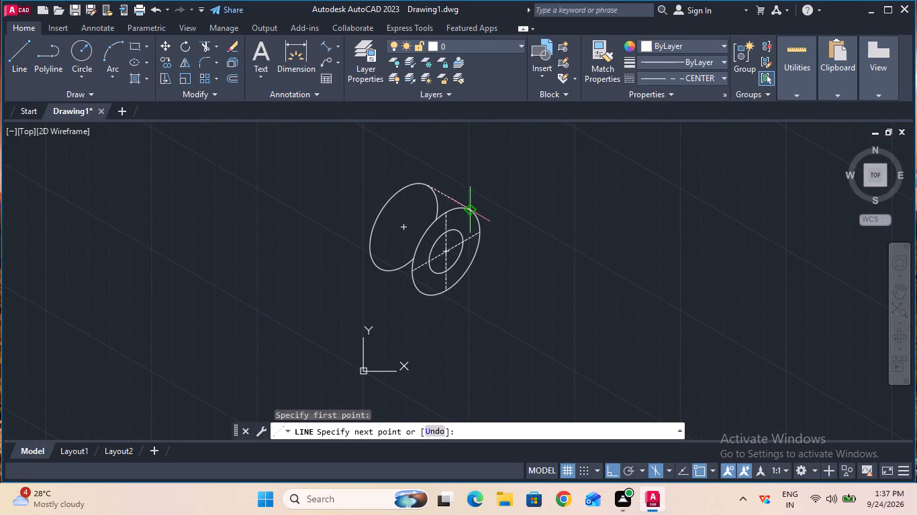
left_click(475, 211)
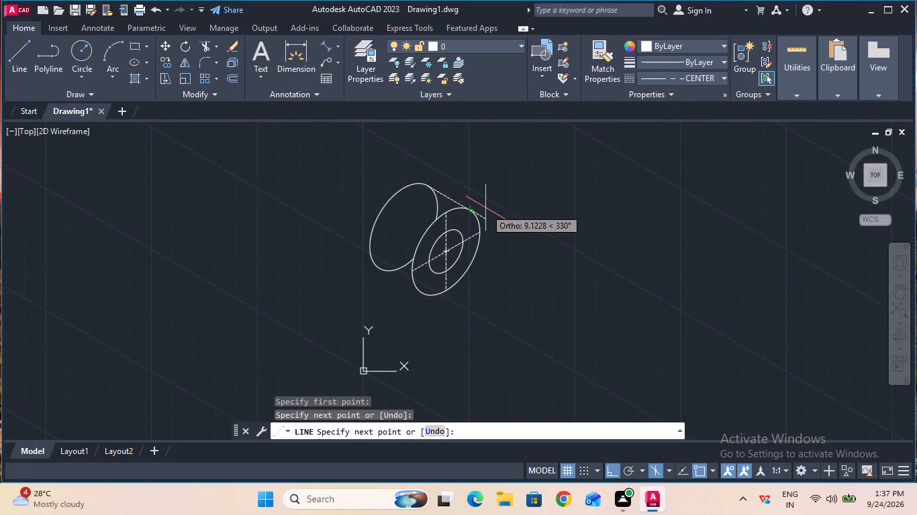
key("Escape")
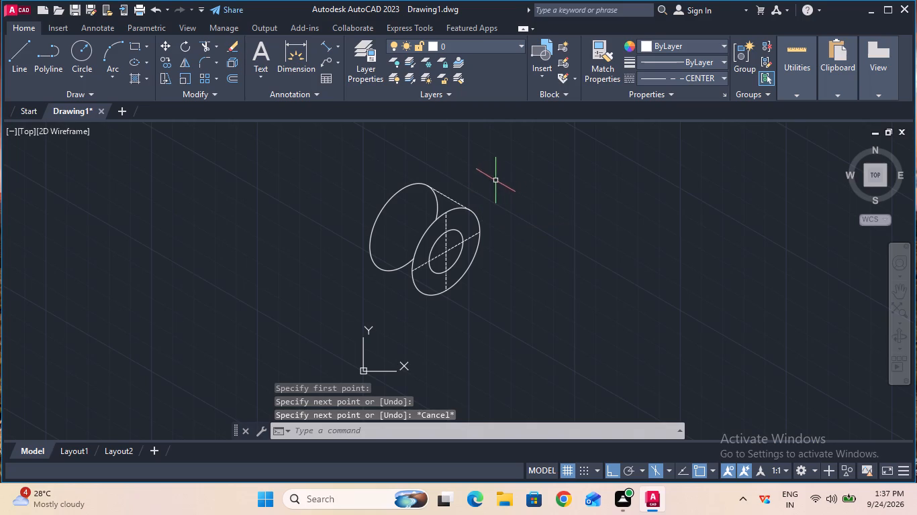
left_click(450, 199)
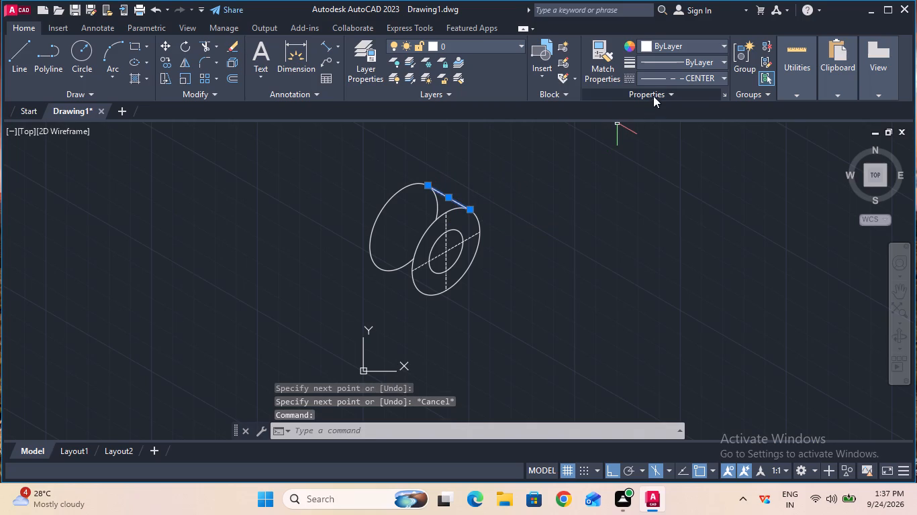
left_click(667, 72)
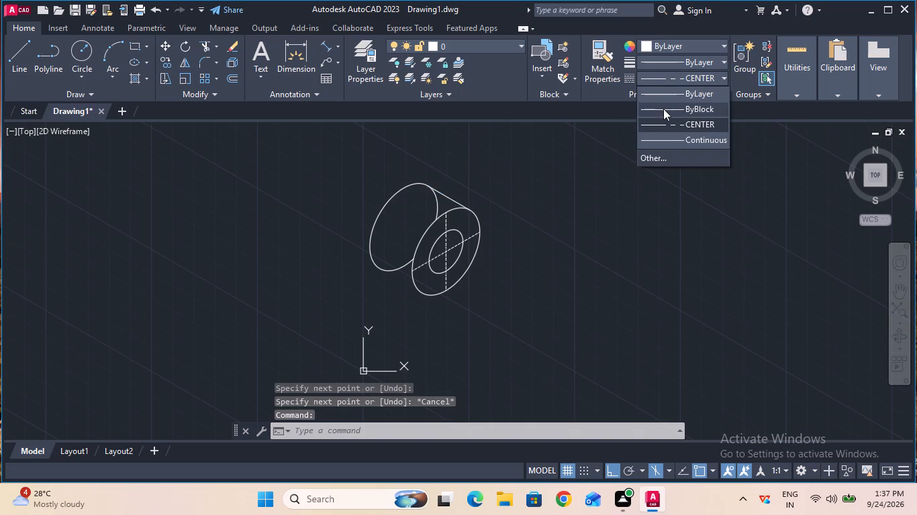
left_click(663, 109)
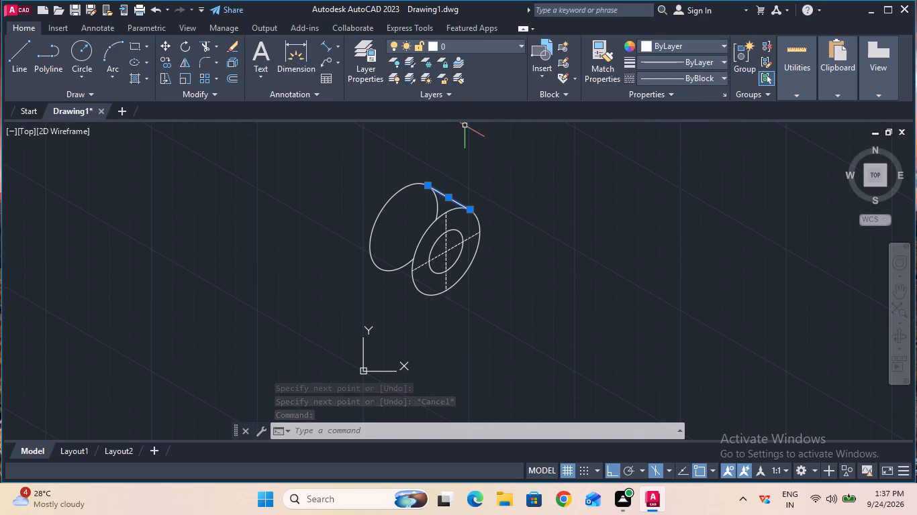
Join the lower-left quadrants of the rear and front outer isocircles with a line and set its linetype to ByBlock.
left_click(20, 68)
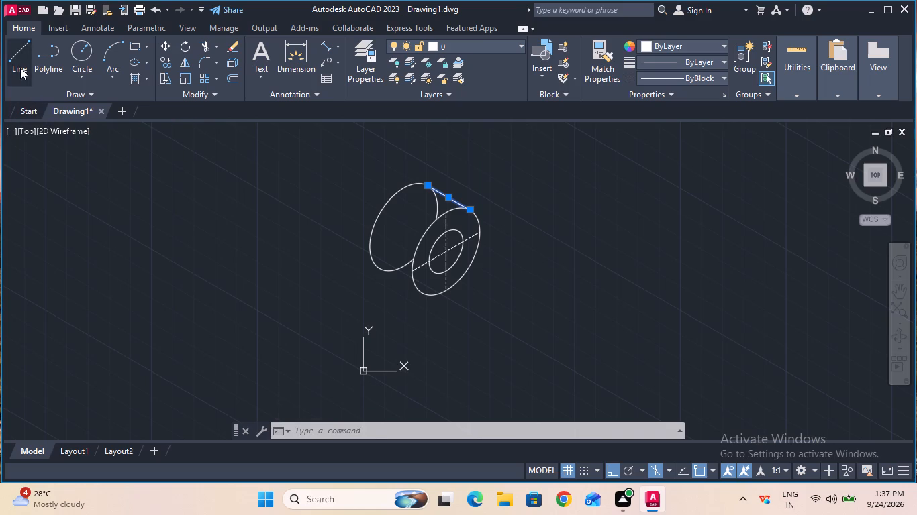
left_click(377, 271)
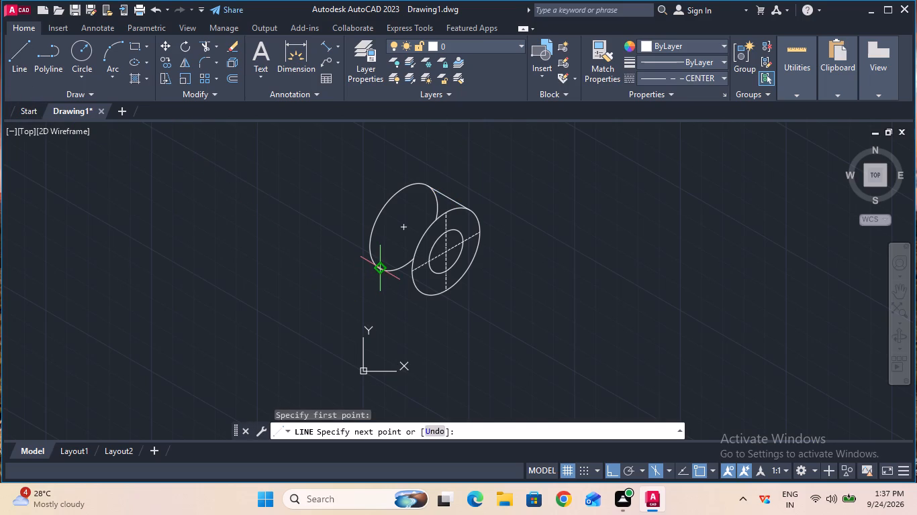
left_click(422, 294)
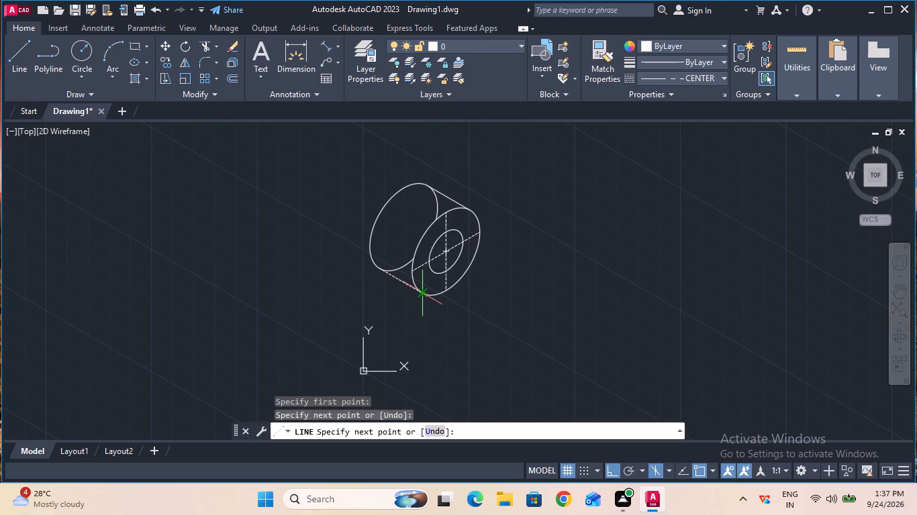
key("Escape")
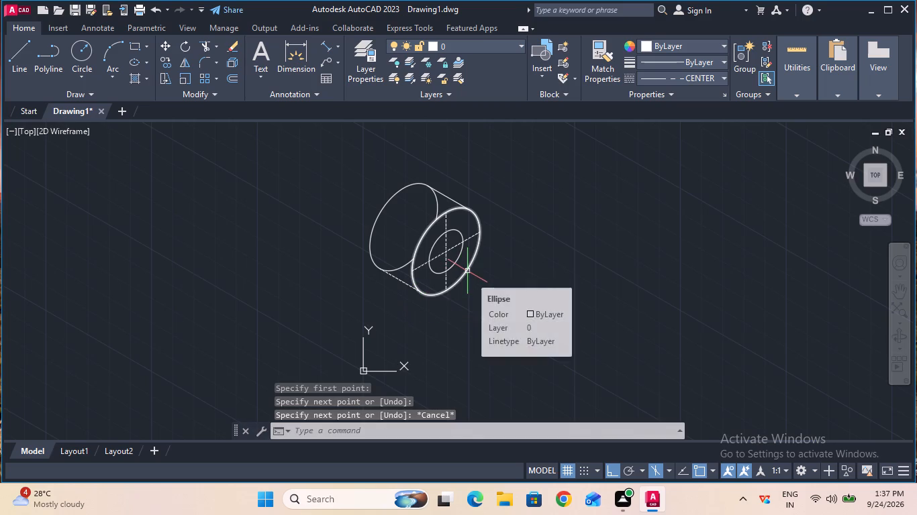
left_click(677, 72)
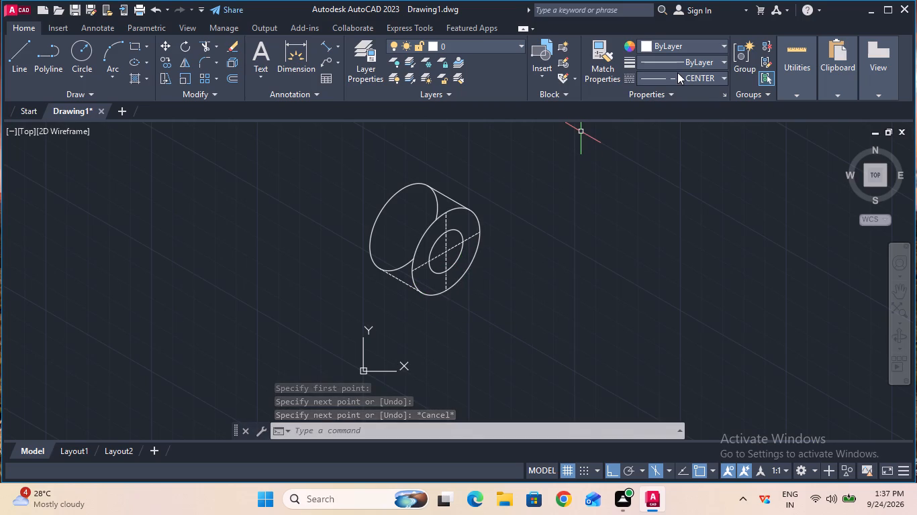
left_click(398, 280)
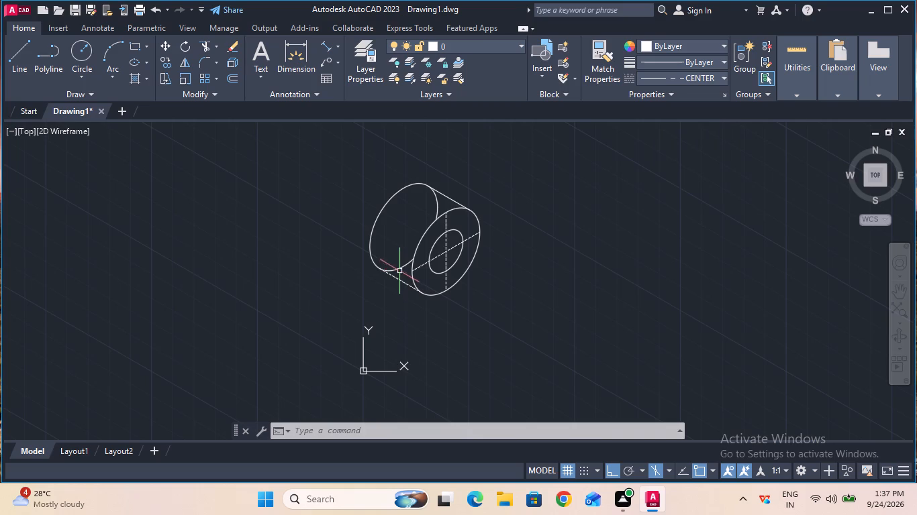
left_click(397, 280)
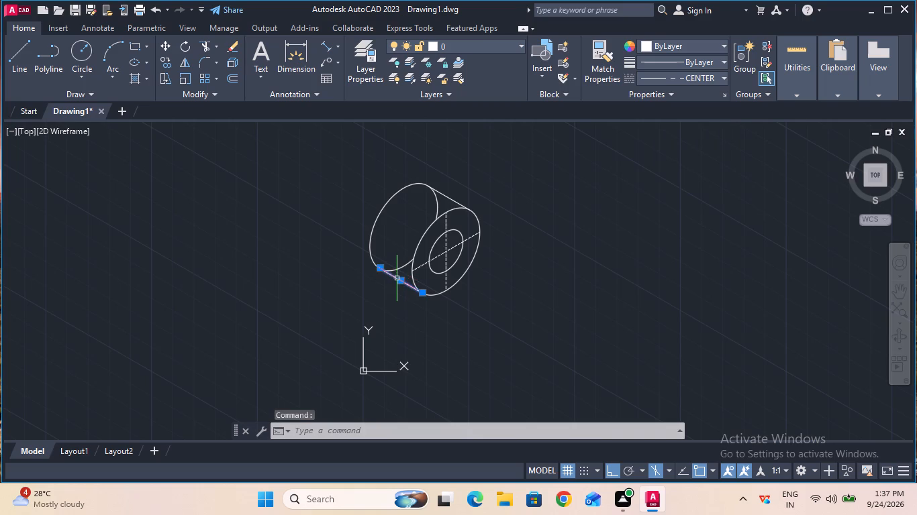
left_click(665, 77)
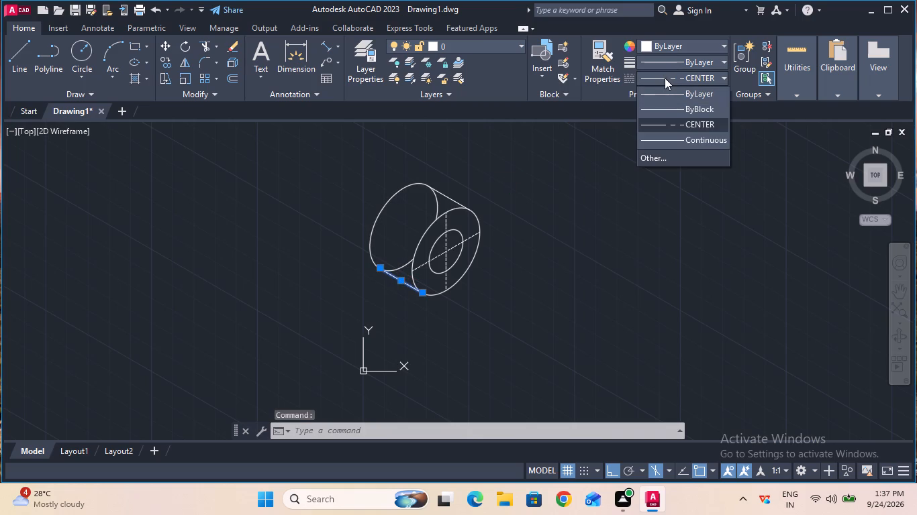
left_click(670, 109)
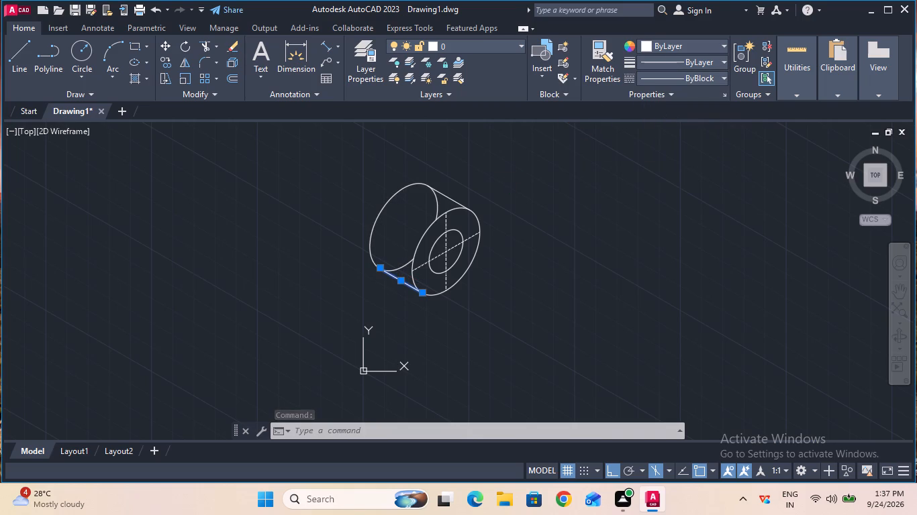
key("Escape")
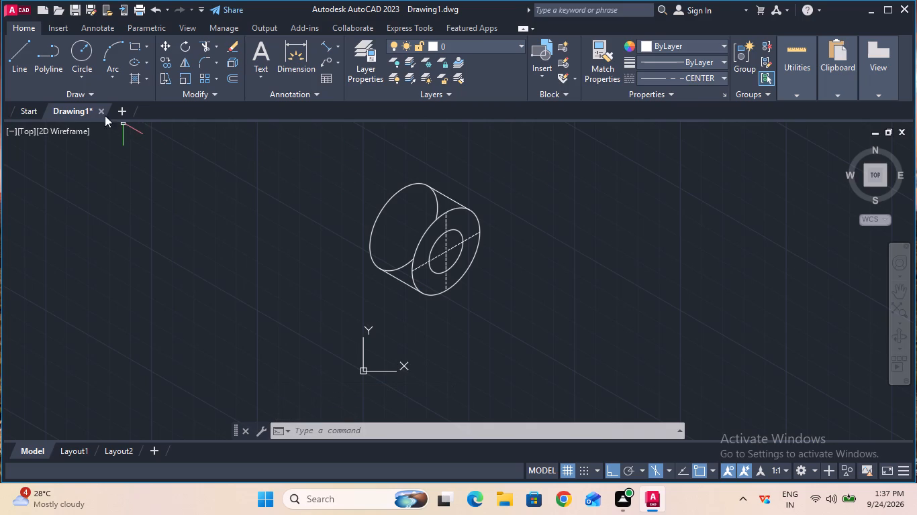
Trim the two remaining rear isocircle arcs between the connecting lines and the front face to complete the cylinder outline.
left_click(203, 44)
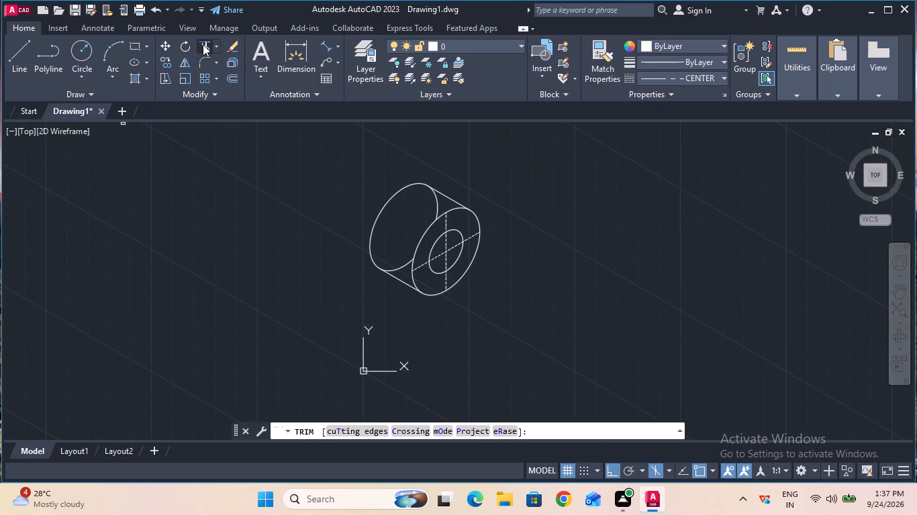
left_click(438, 204)
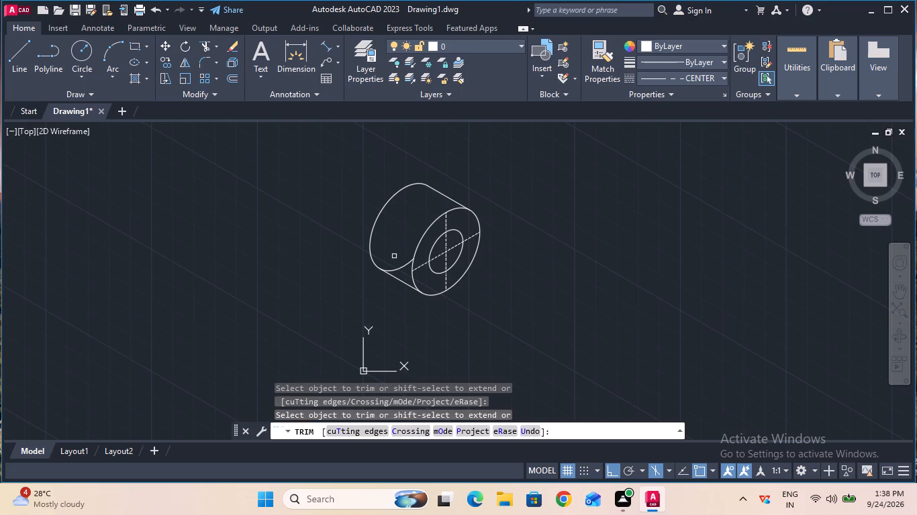
left_click(398, 270)
key("Escape")
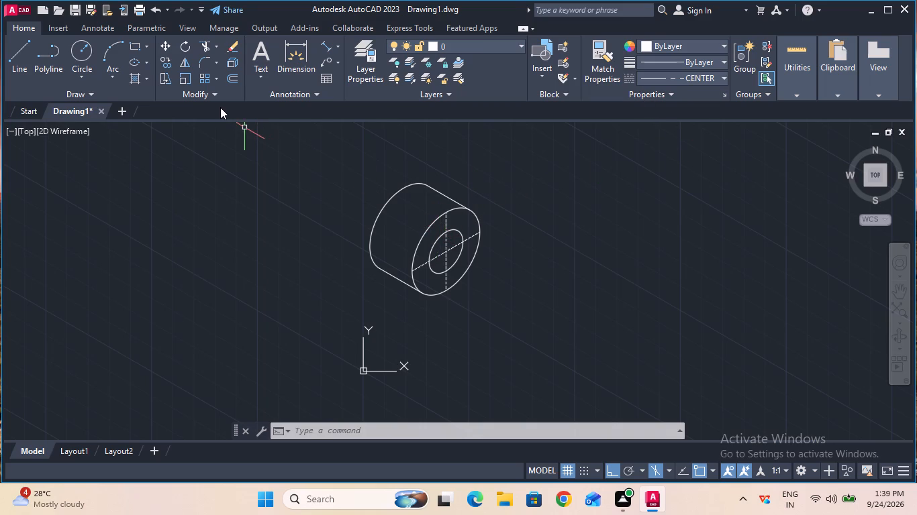
Copy the front face's two crossed centre lines 25 units back along the cylinder axis from the isocircles' centre.
left_click(169, 60)
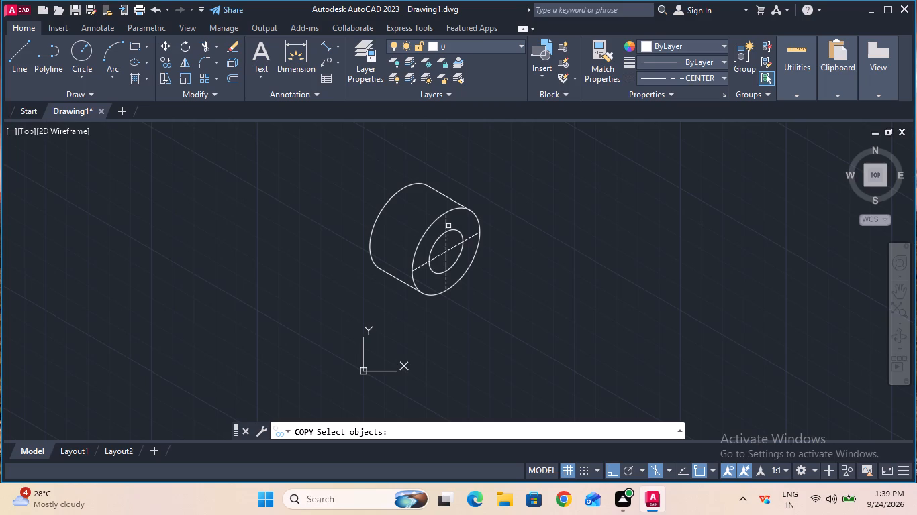
left_click(446, 225)
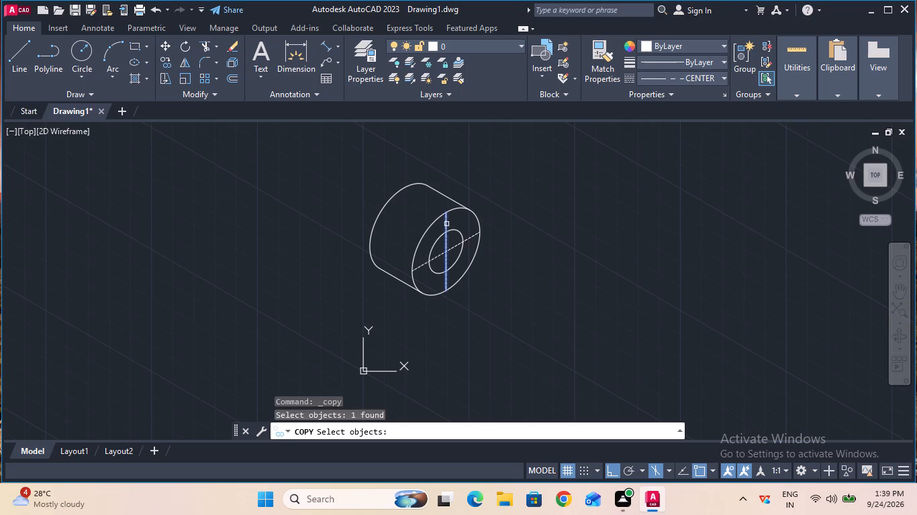
left_click(426, 265, "shift")
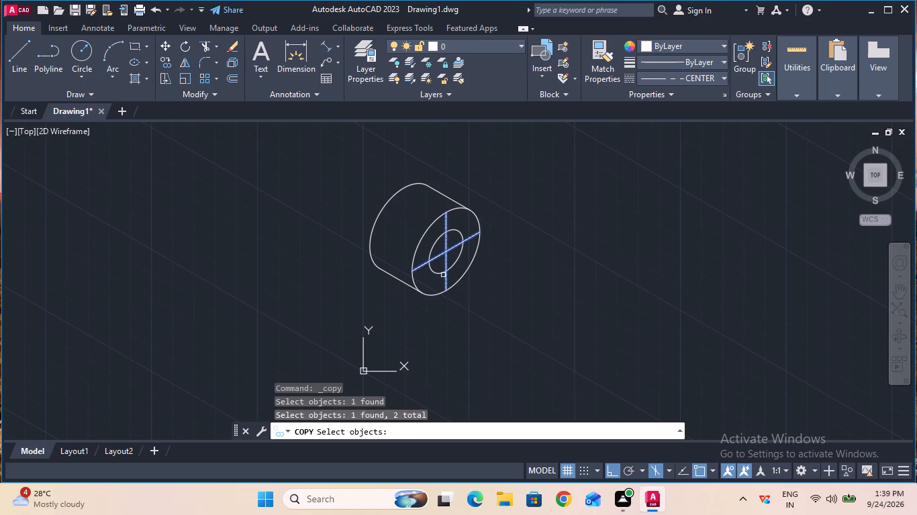
key("Return")
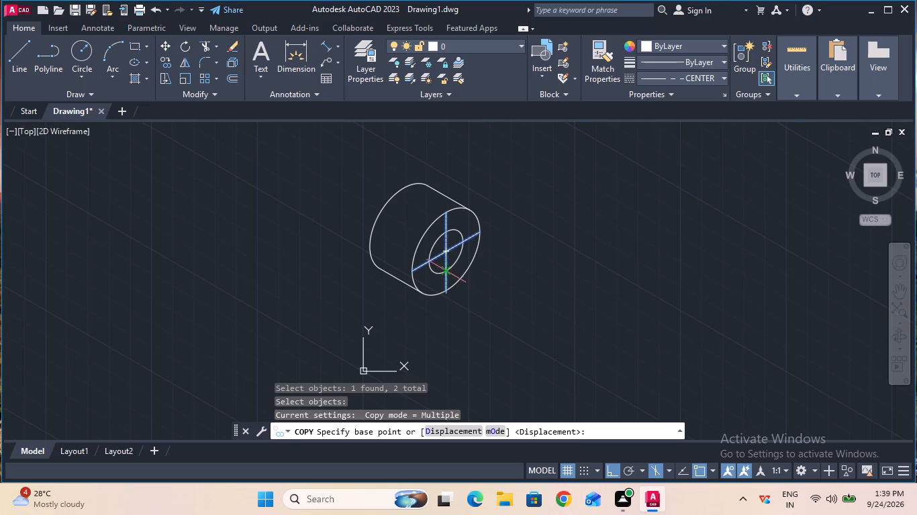
left_click(447, 253)
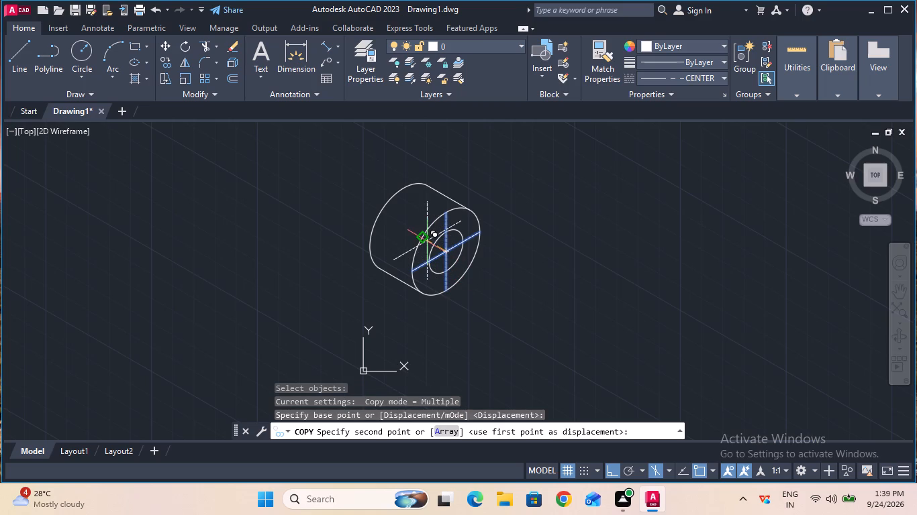
type("25")
key("Return")
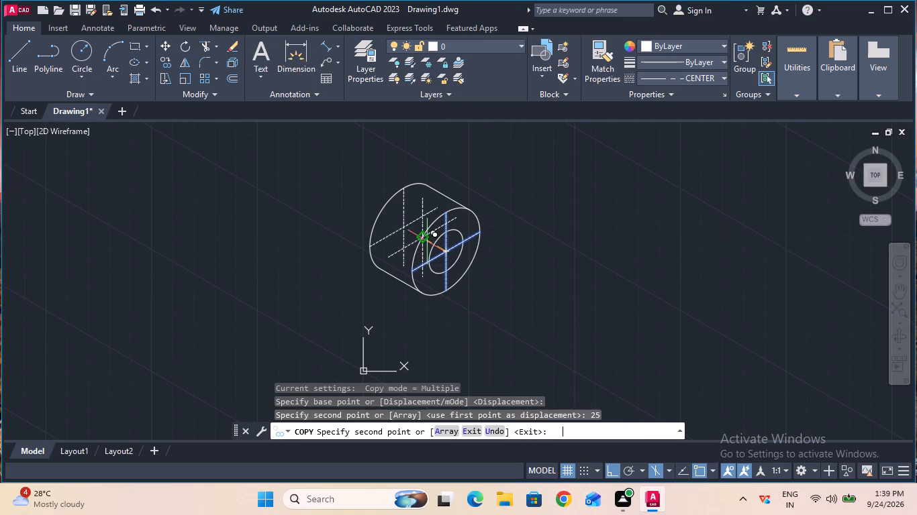
key("Escape")
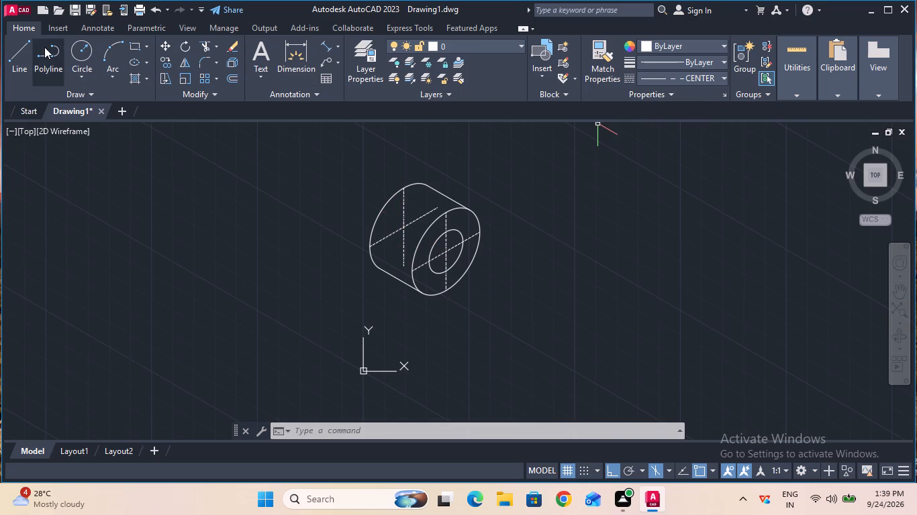
Draw a centre line joining the rear centre-line intersection to the centre of the front isocircles.
left_click(27, 52)
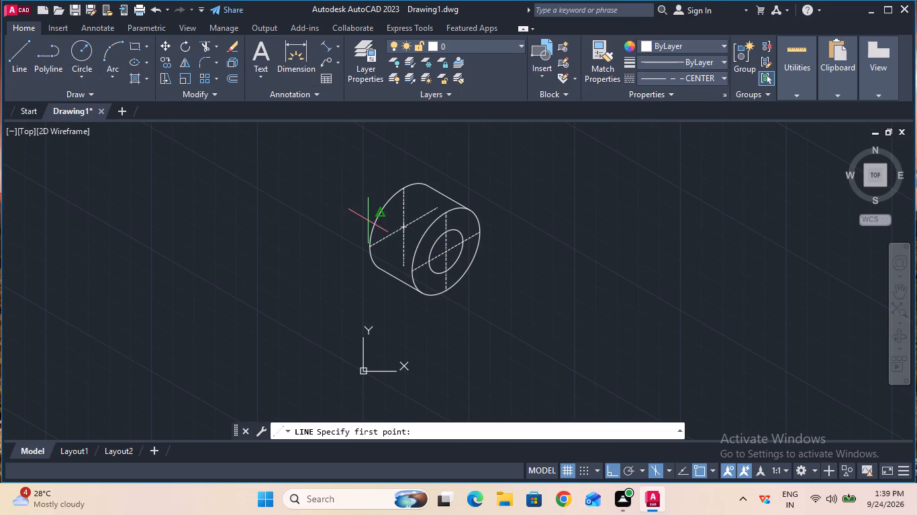
left_click(406, 229)
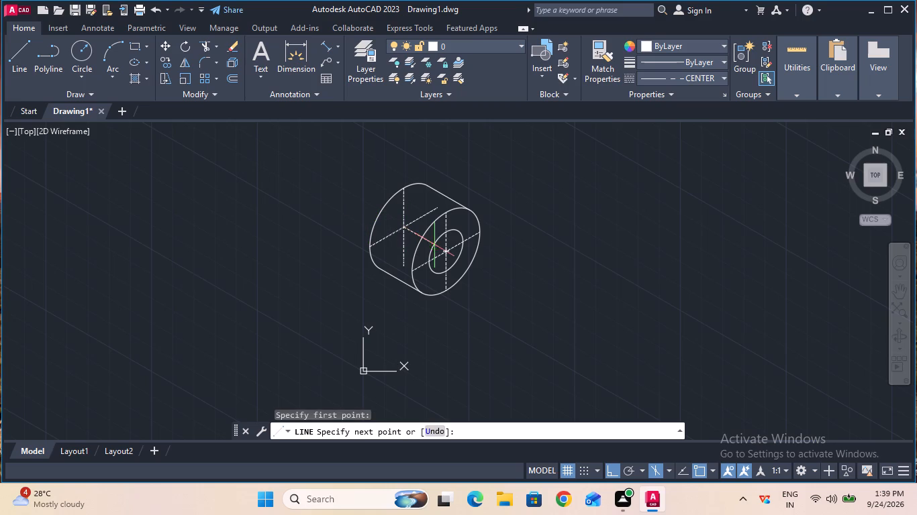
left_click(447, 255)
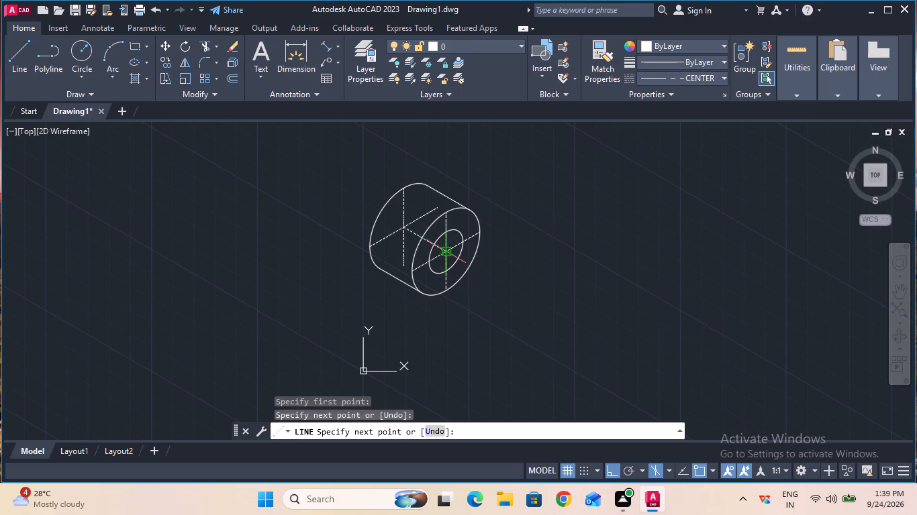
key("Escape")
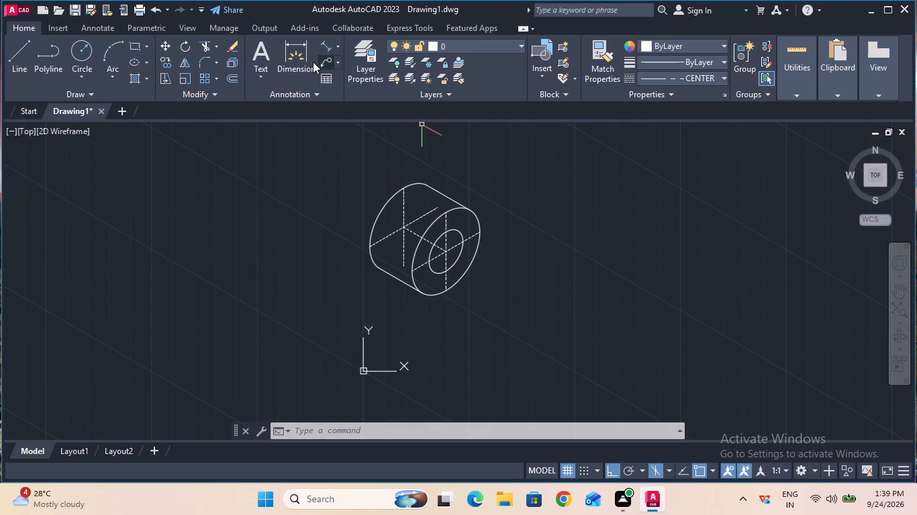
Check the distance between the rear and front centres with a temporary aligned dimension.
left_click(324, 48)
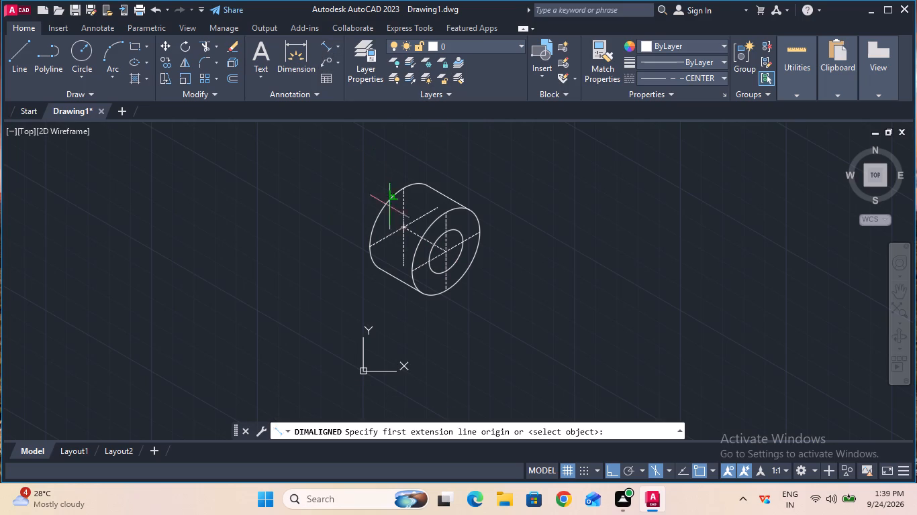
left_click(401, 226)
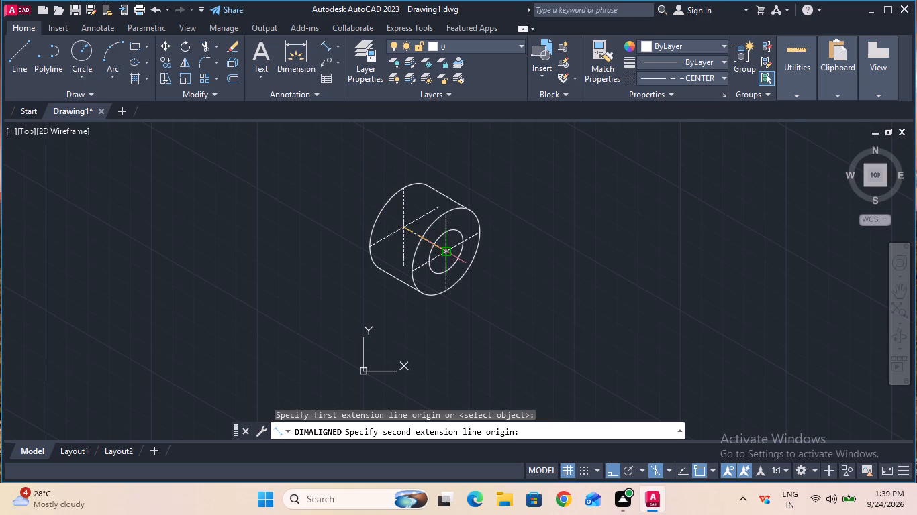
left_click(446, 256)
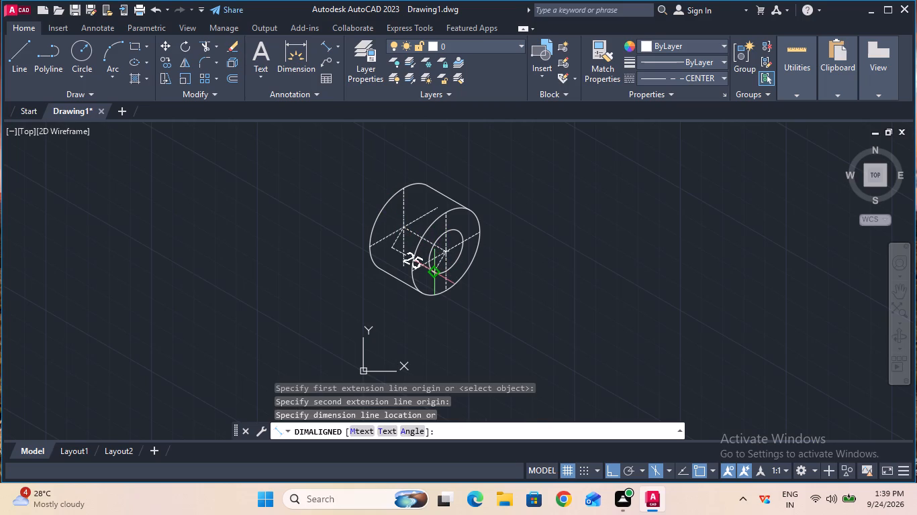
key("Escape")
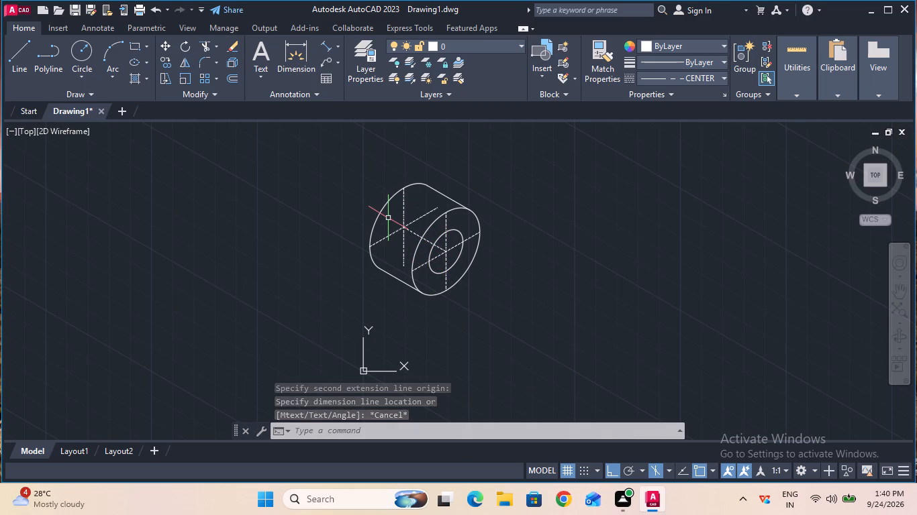
Set the linetype to ByBlock and draw a radius 35 isocircle on the right isoplane, centred at the rear centre-line intersection.
left_click(714, 72)
left_click(703, 108)
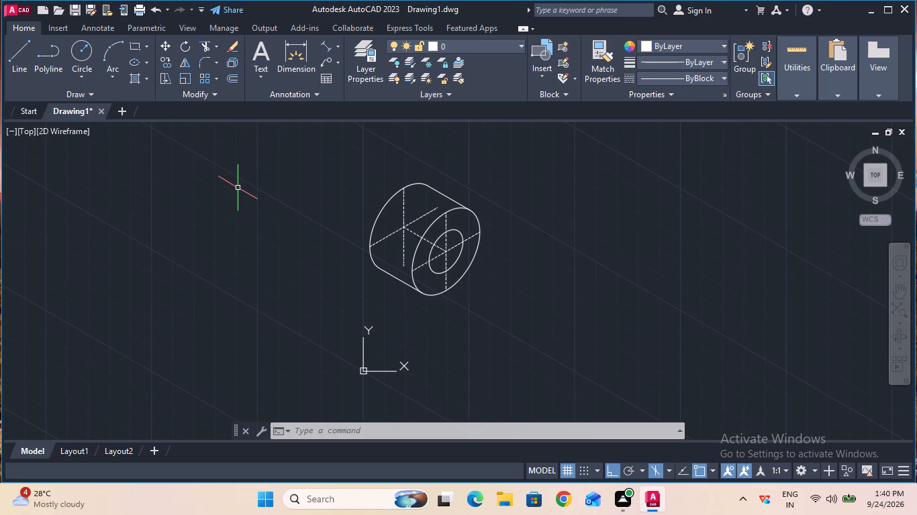
key("e")
type("ll")
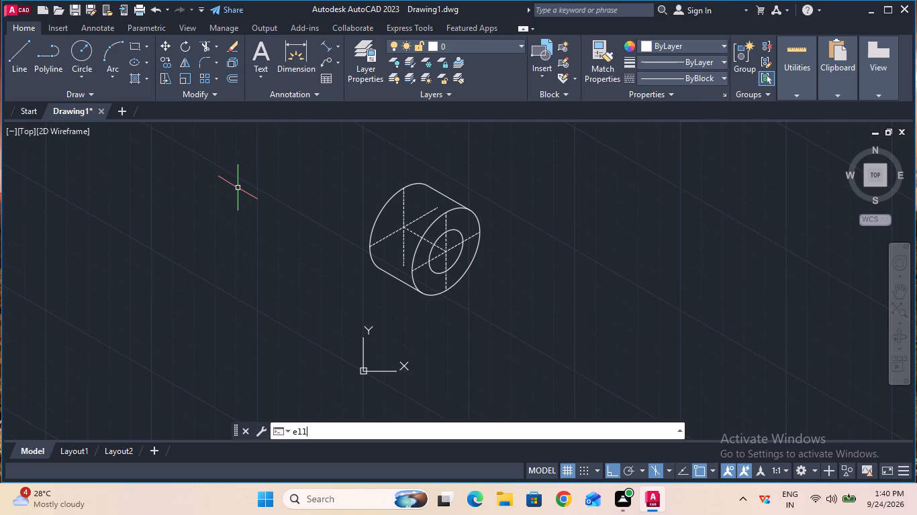
left_click(312, 302)
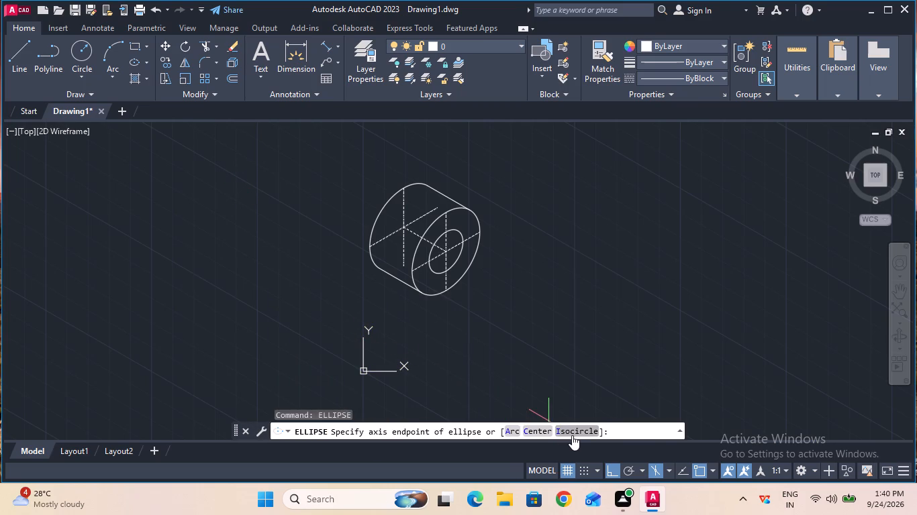
left_click(573, 431)
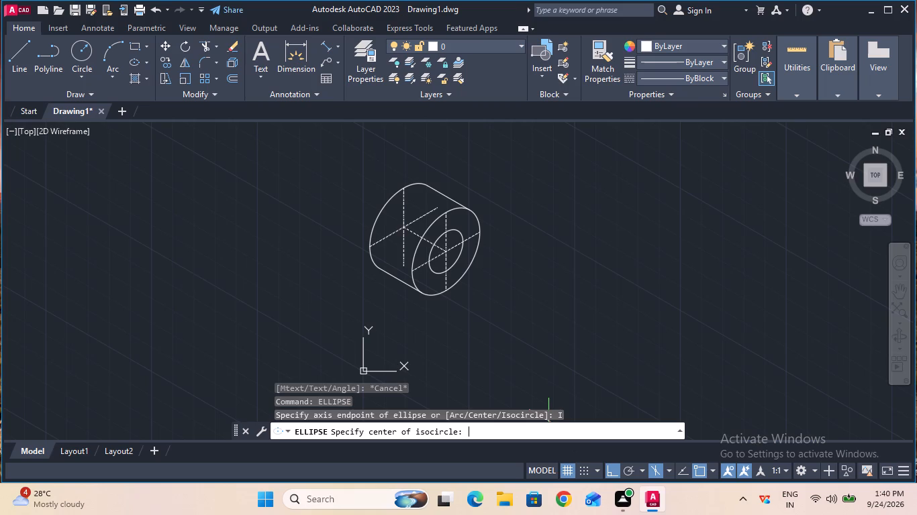
left_click(401, 225)
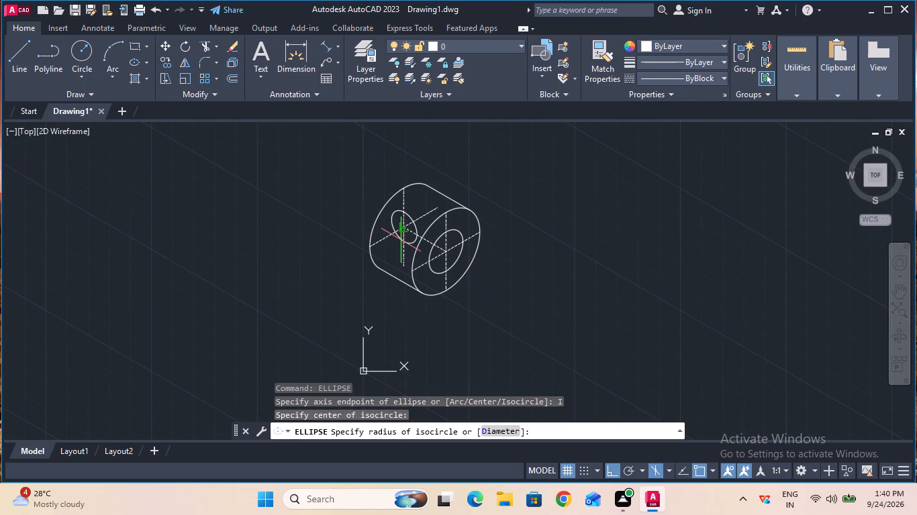
key("F5")
key("F5")
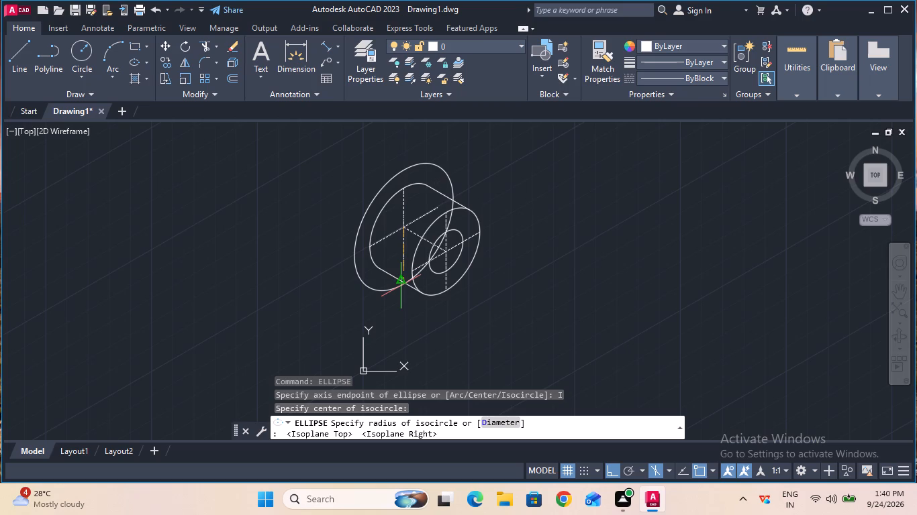
key("3")
key("5")
key("Return")
key("Escape")
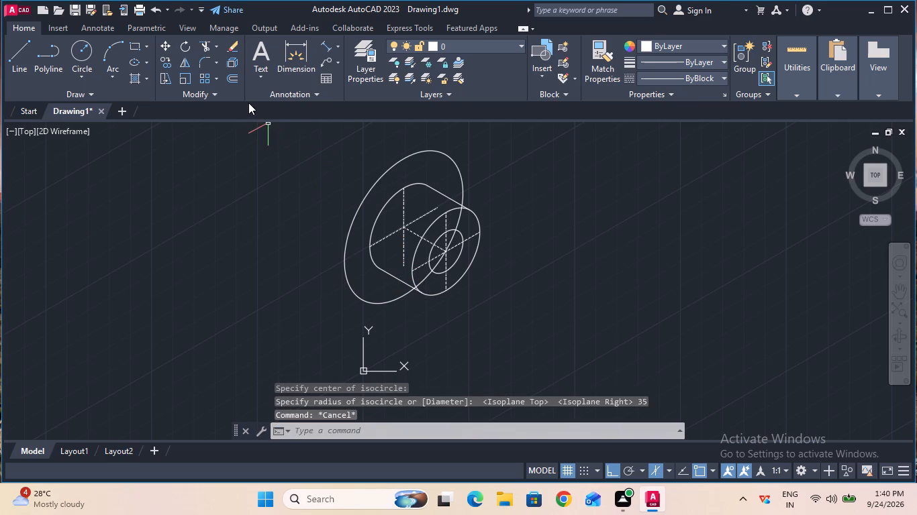
Trim the radius 35 isocircle where it crosses the cylinder's front ring face, the upper tangent edge and the upper part of the bore.
left_click(201, 46)
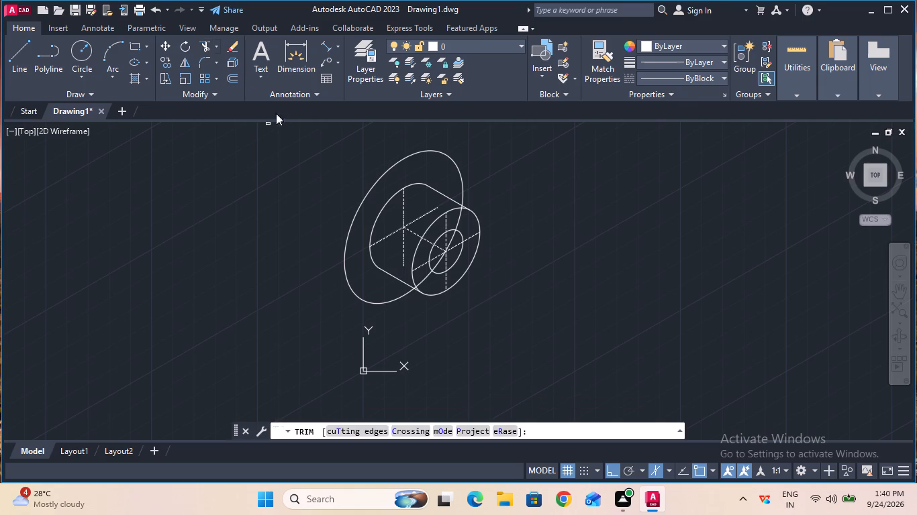
left_click(426, 280)
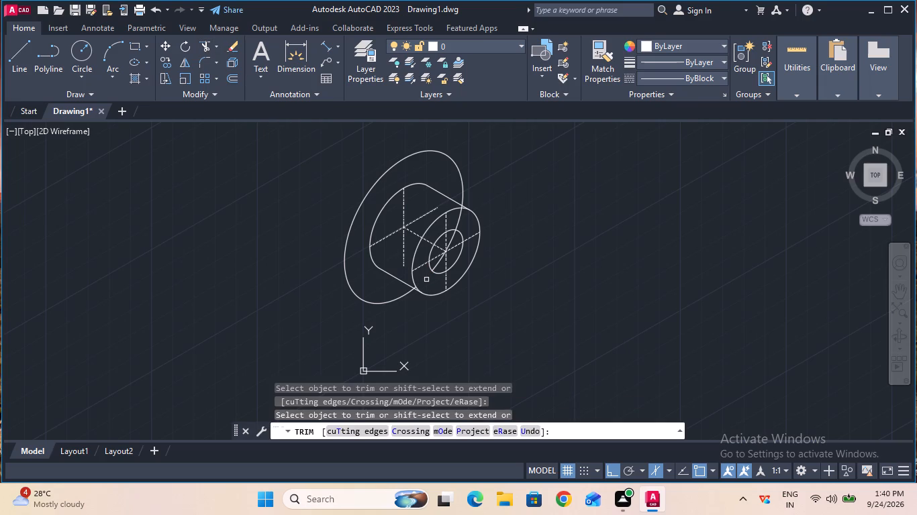
scroll(459, 211, "up", 4, "ctrl")
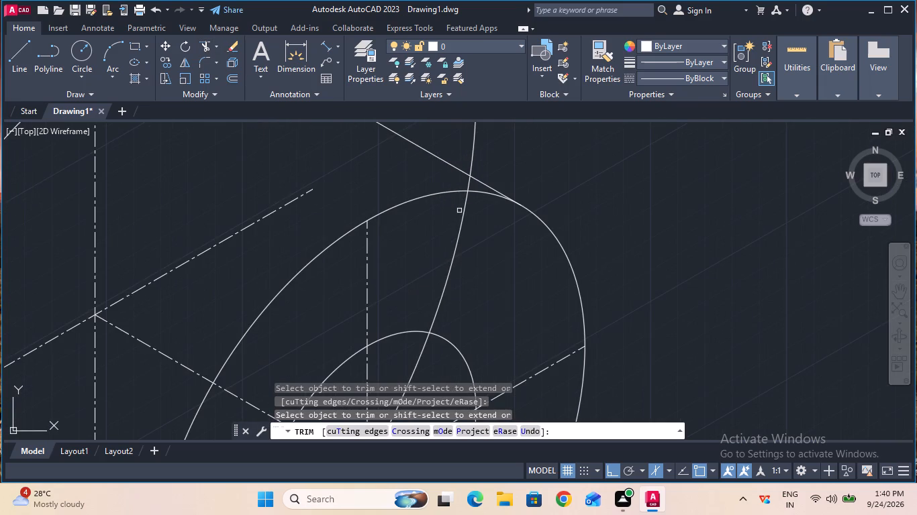
double_click(469, 184)
left_click(464, 215)
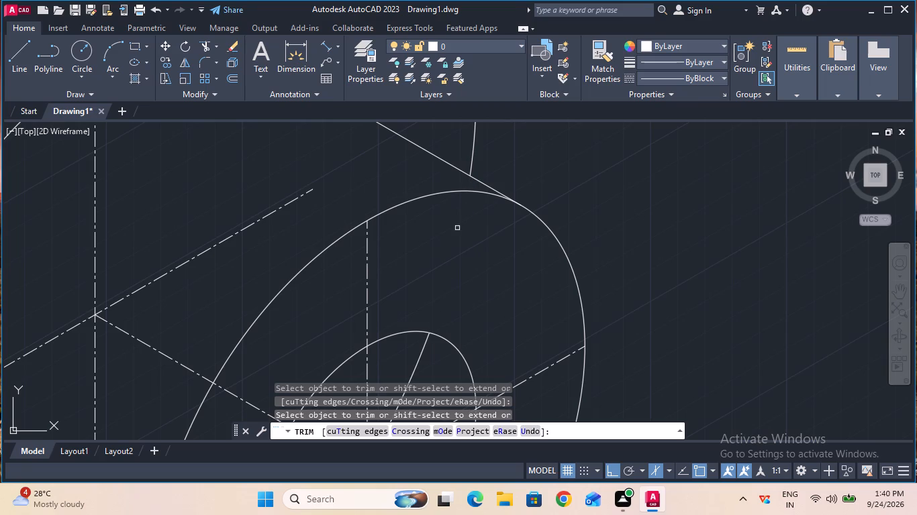
left_click(418, 362)
scroll(418, 362, "down", 2, "ctrl")
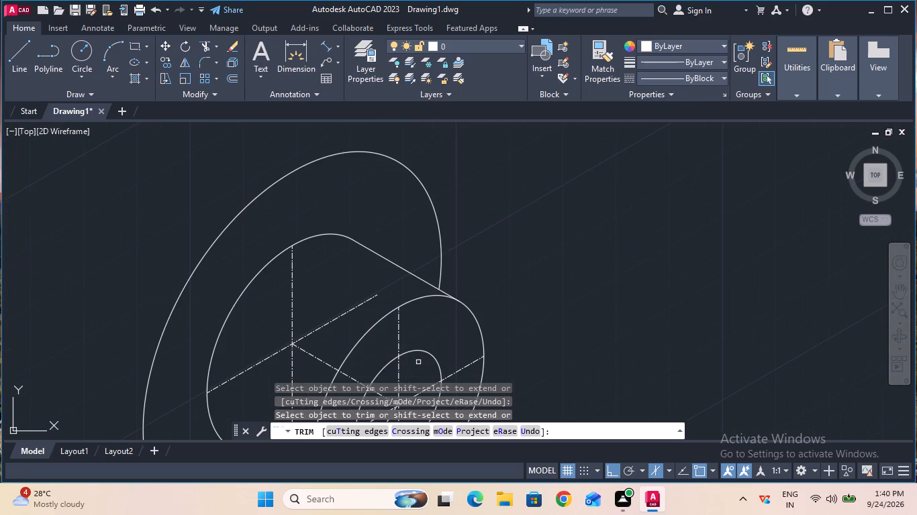
key("Escape")
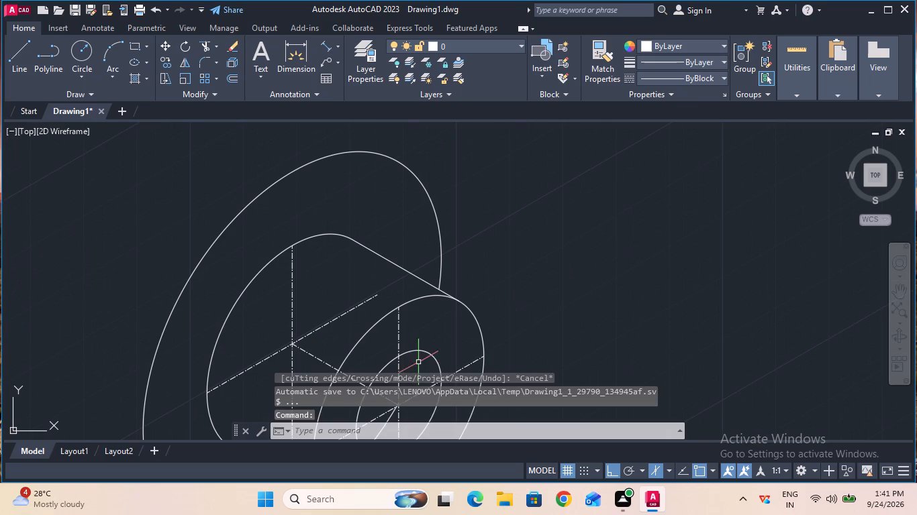
Trim the radius 35 isocircle's leftover pieces inside the bore and between the cylinder's lower tangent edge and the front outer isocircle.
left_click(900, 293)
left_click_drag(674, 304, 724, 192)
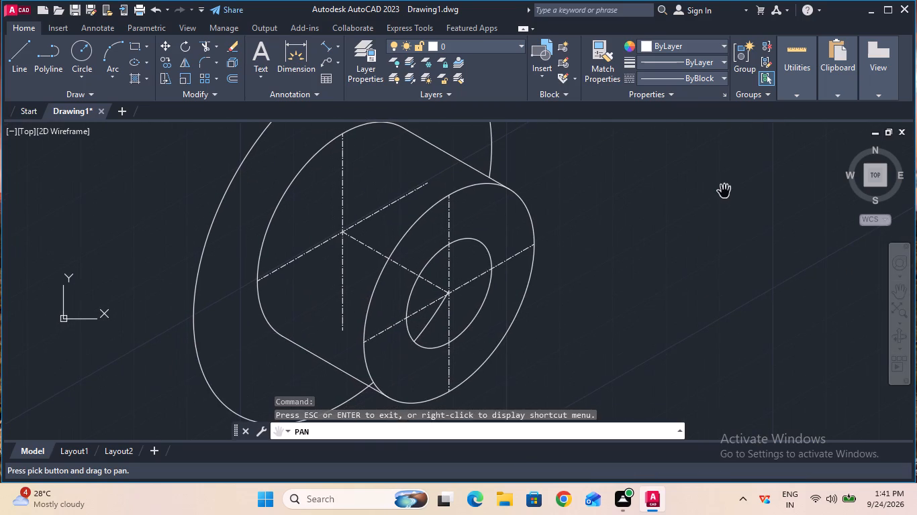
key("Escape")
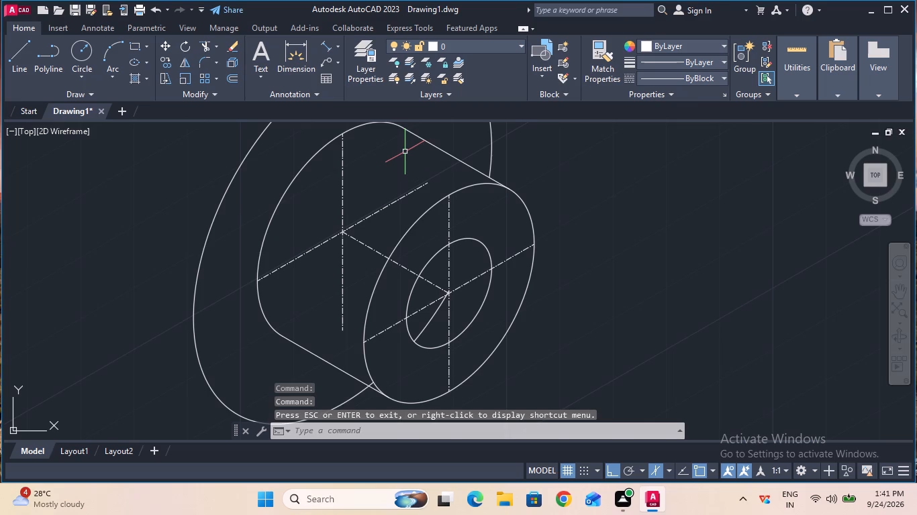
left_click(207, 48)
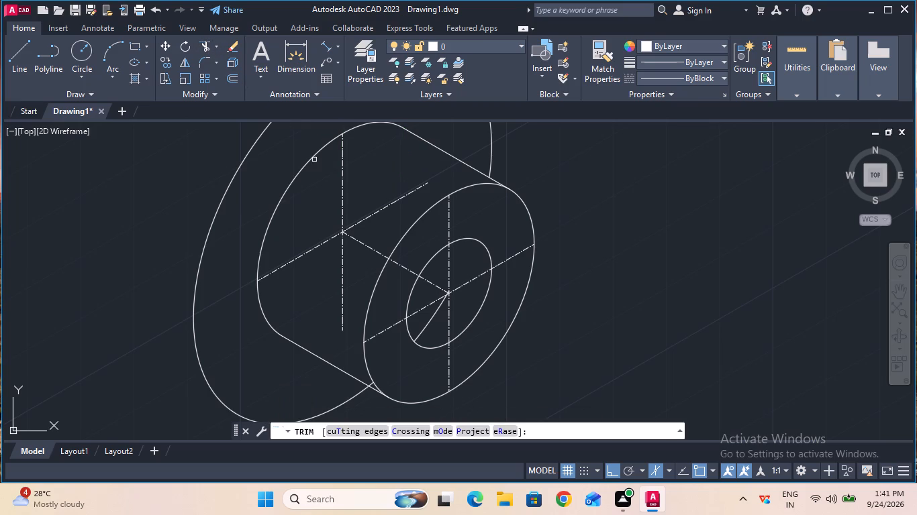
left_click(428, 326)
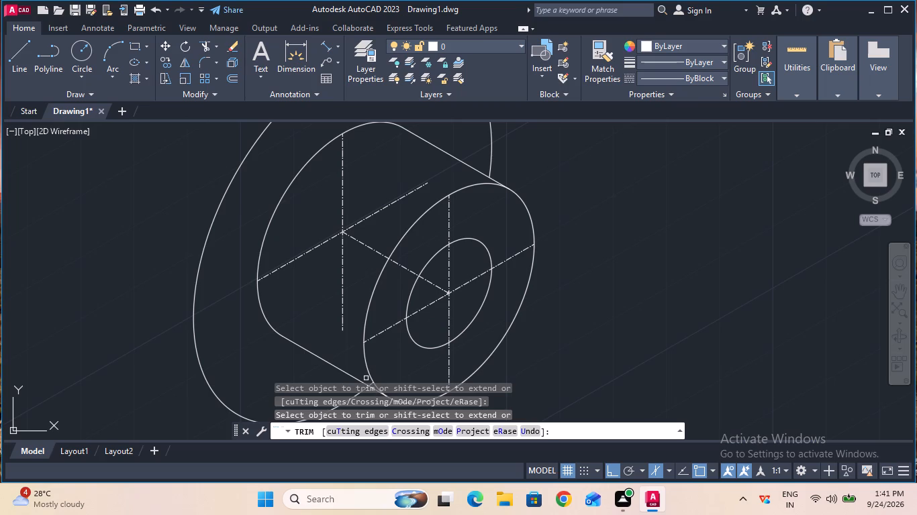
scroll(361, 380, "up", 2, "ctrl")
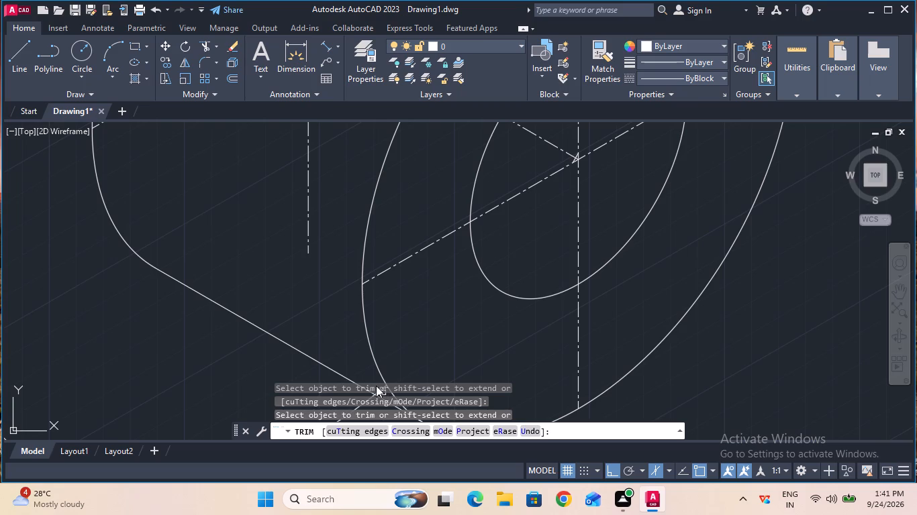
key("Escape")
key("Escape")
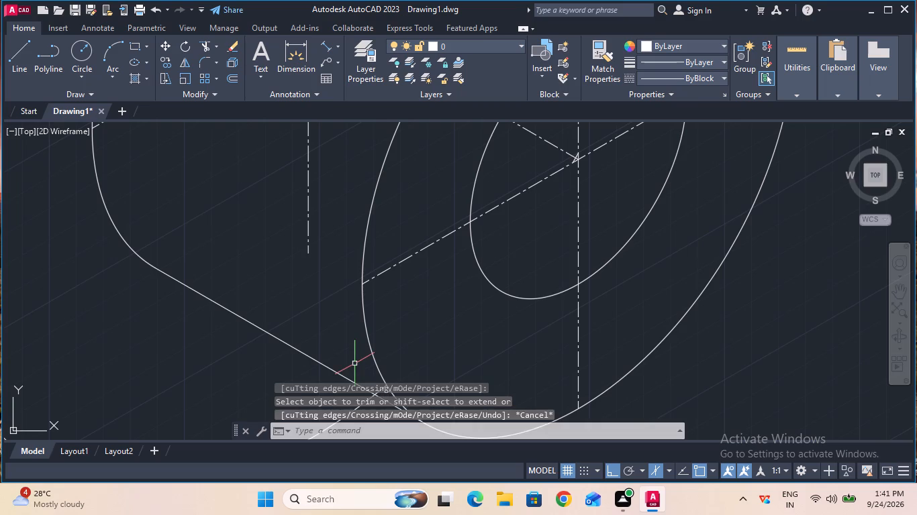
key("Escape")
key("Escape")
key("Escape")
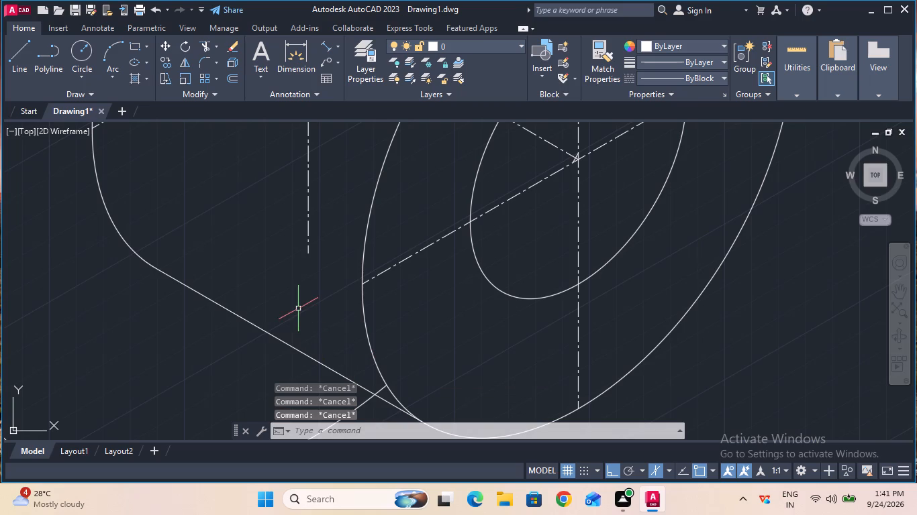
left_click(202, 48)
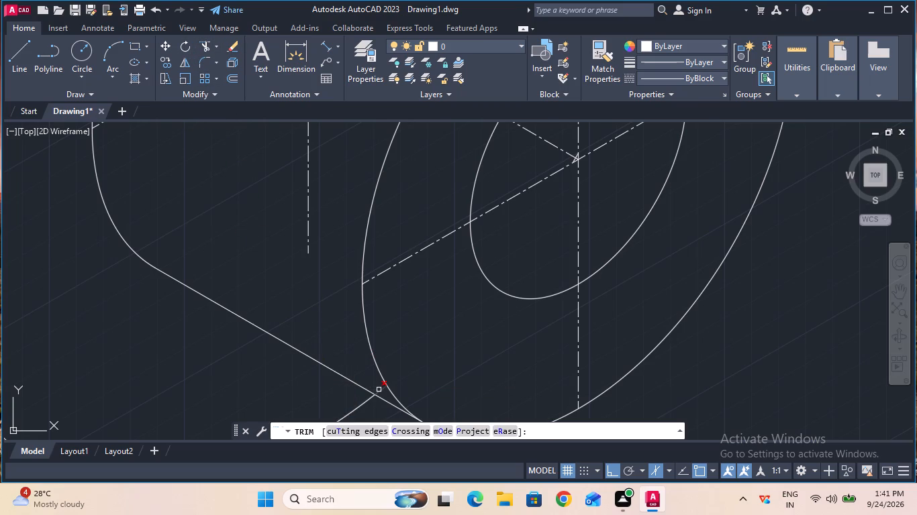
left_click(379, 390)
key("Escape")
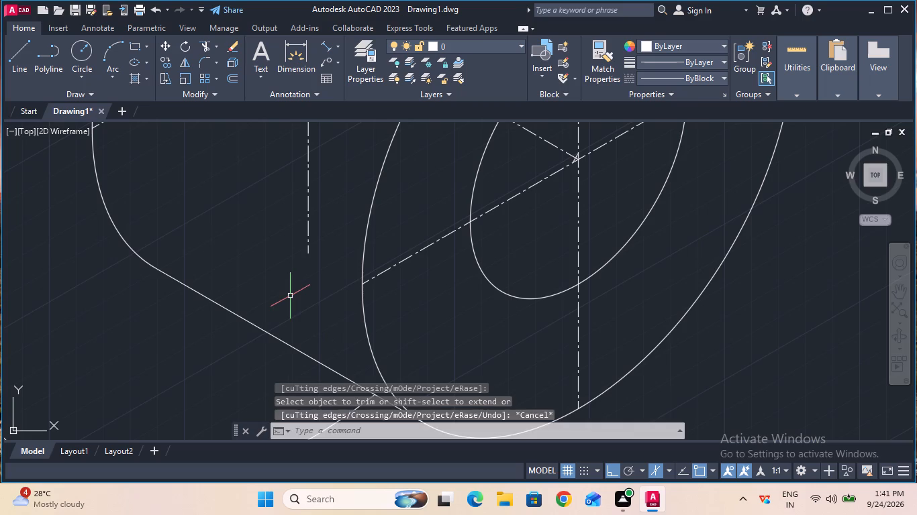
scroll(290, 296, "down", 3, "ctrl")
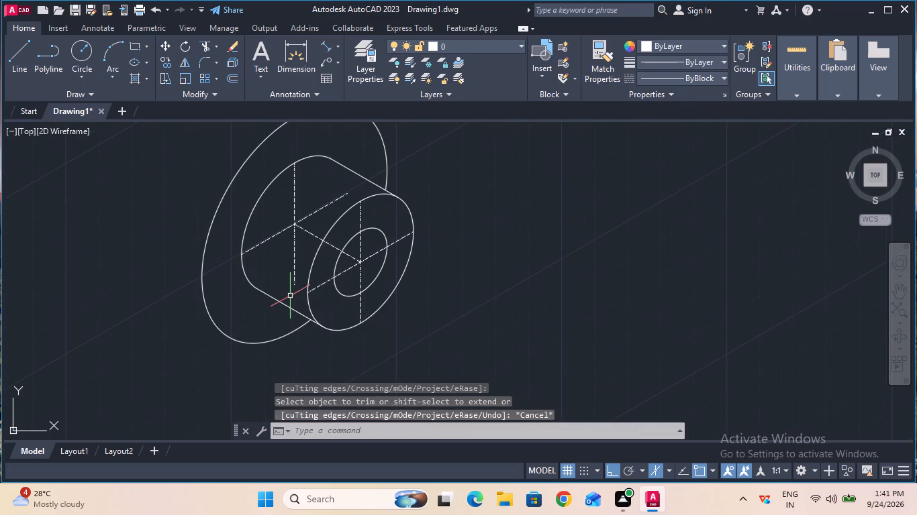
Draw a radius 42.5 isocircle centred at the rear centre-line intersection.
scroll(290, 296, "down", 1, "ctrl")
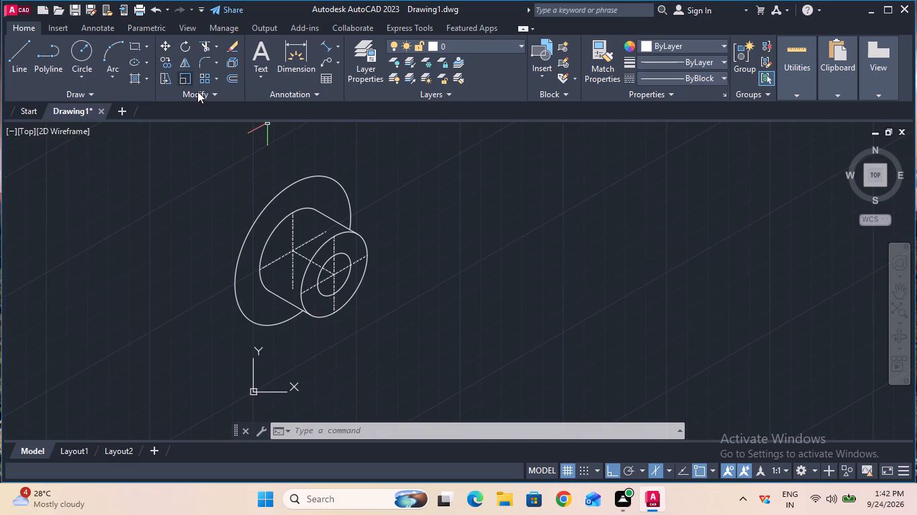
left_click(354, 430)
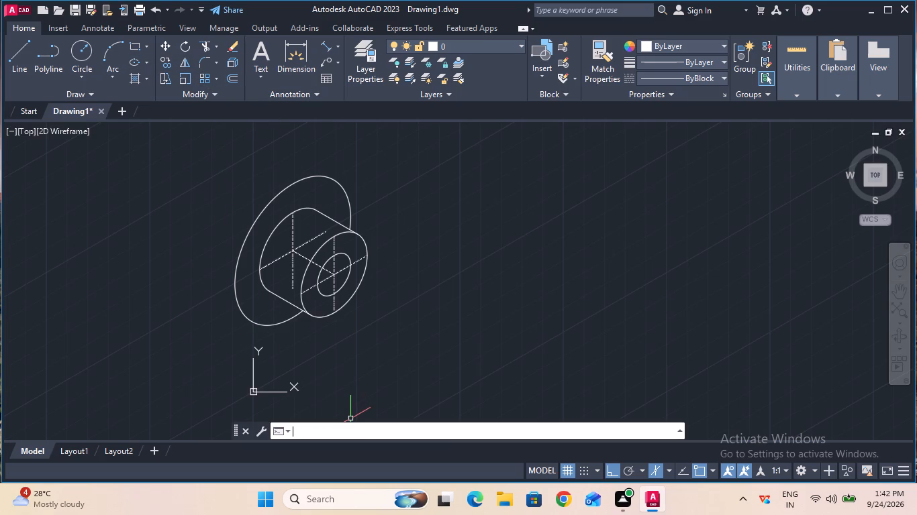
type("ell")
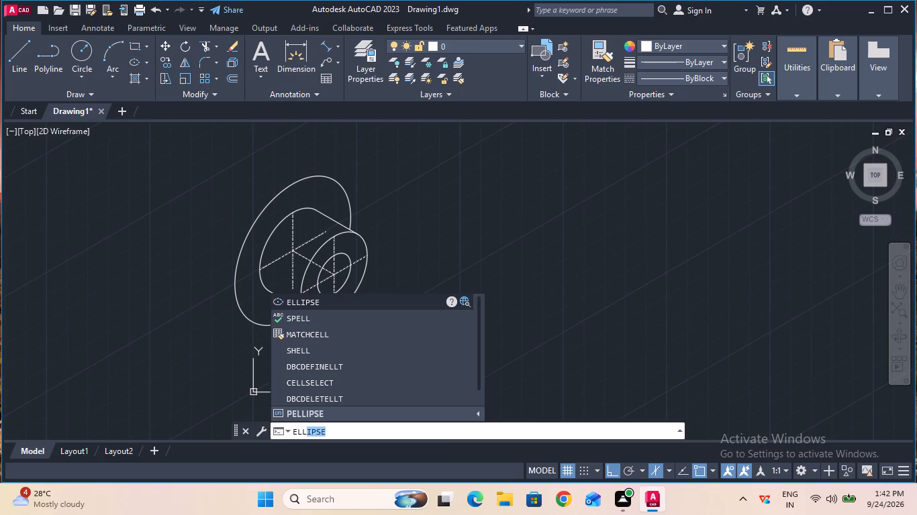
left_click(379, 290)
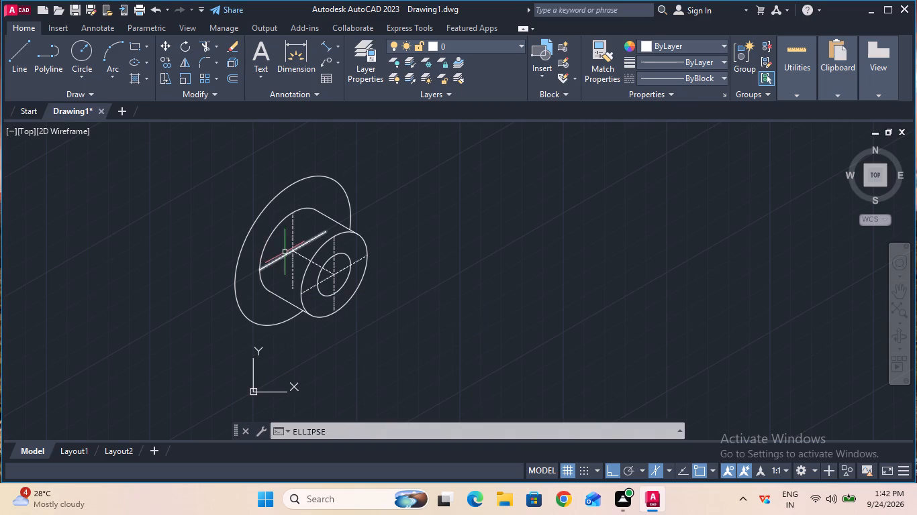
key("Return")
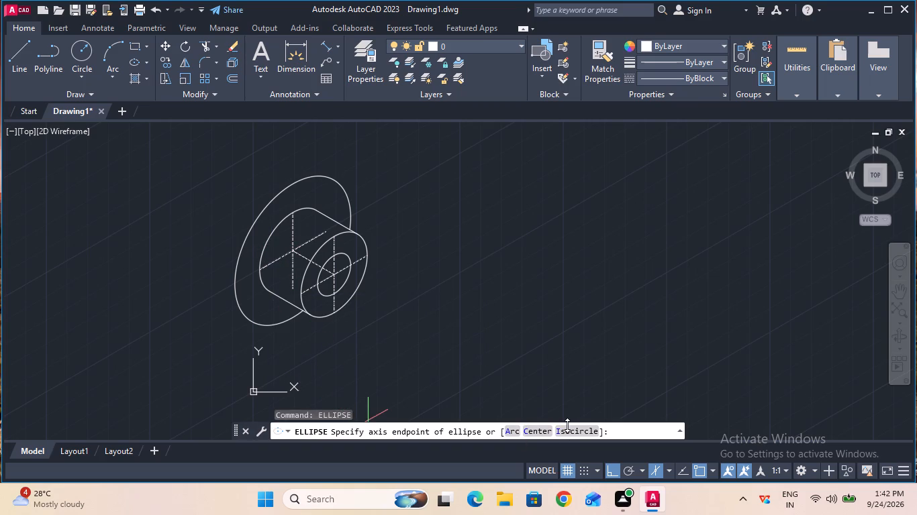
left_click(567, 431)
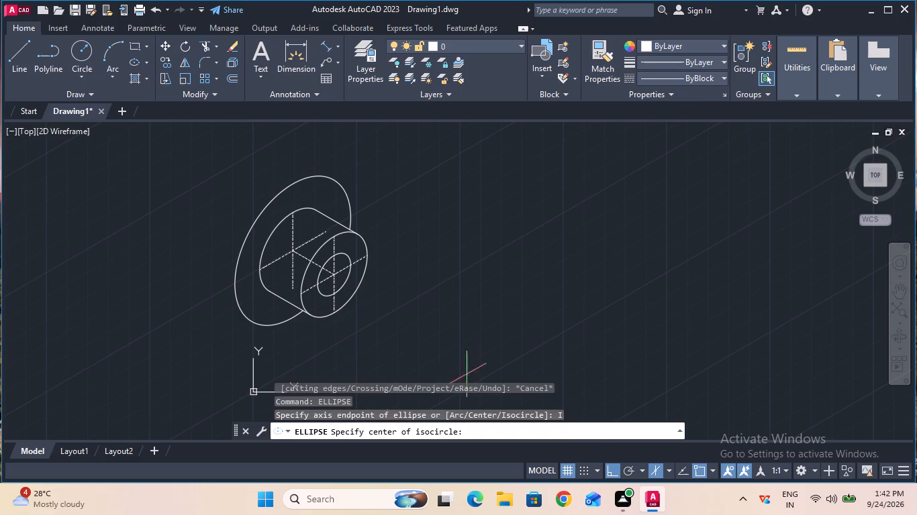
left_click(293, 253)
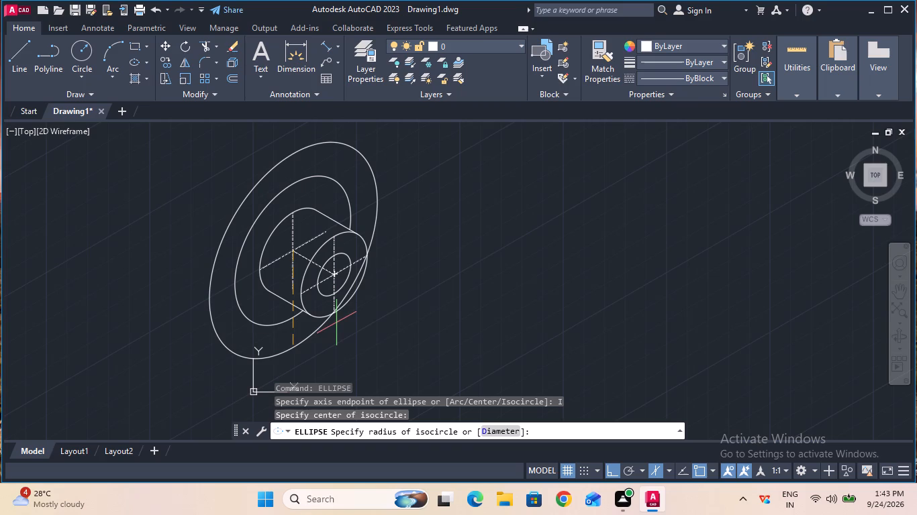
key("4")
key("2")
key("period")
key("5")
key("Return")
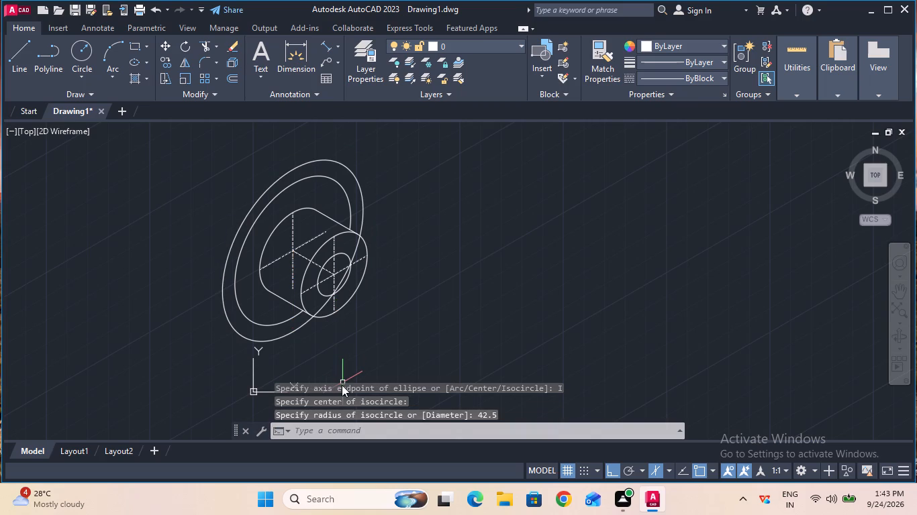
Draw a radius 50 isocircle centred at the rear centre-line intersection.
left_click(338, 432)
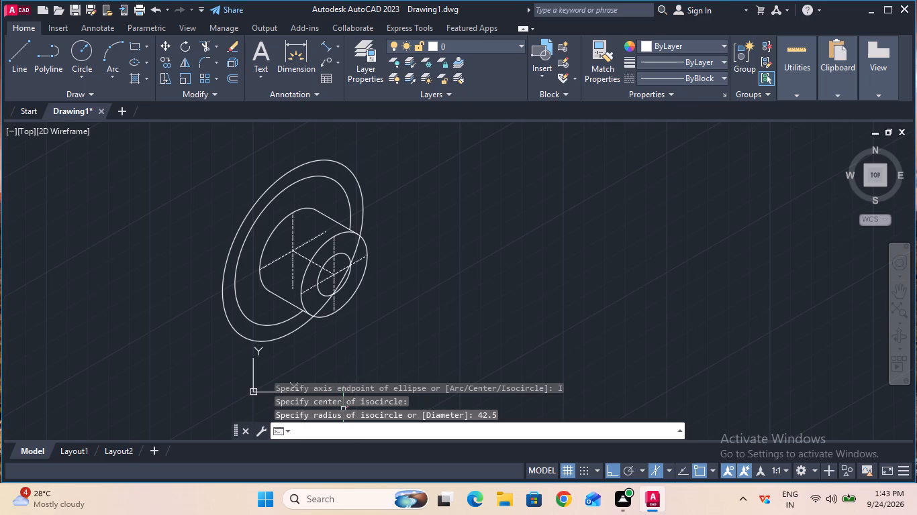
type("ell")
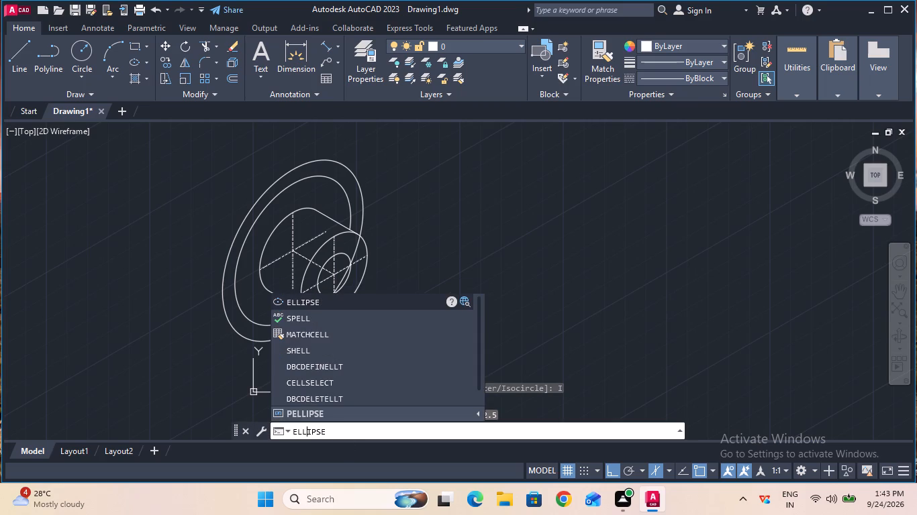
left_click(312, 298)
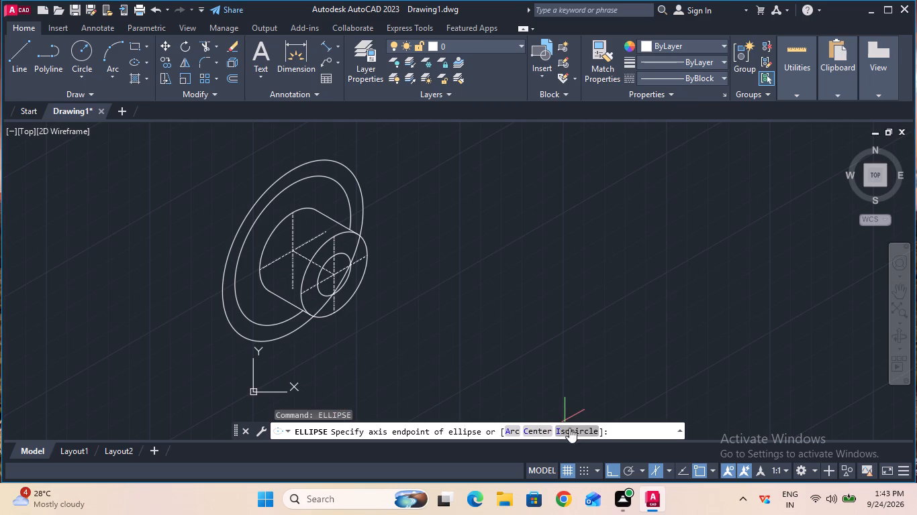
left_click(571, 431)
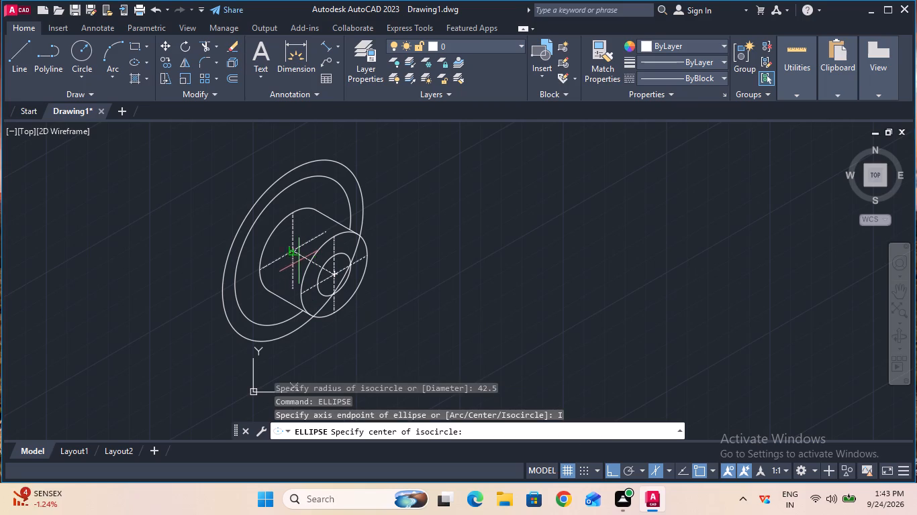
left_click(291, 251)
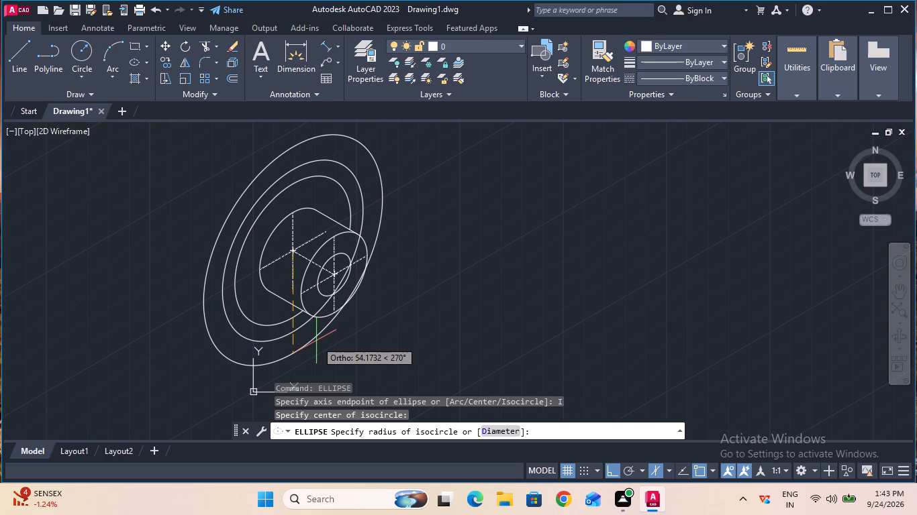
type("50")
key("Return")
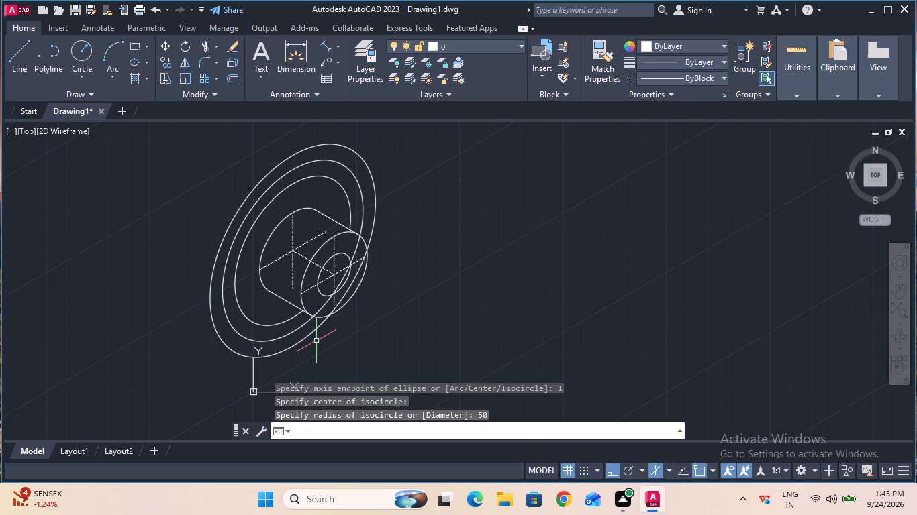
key("Escape")
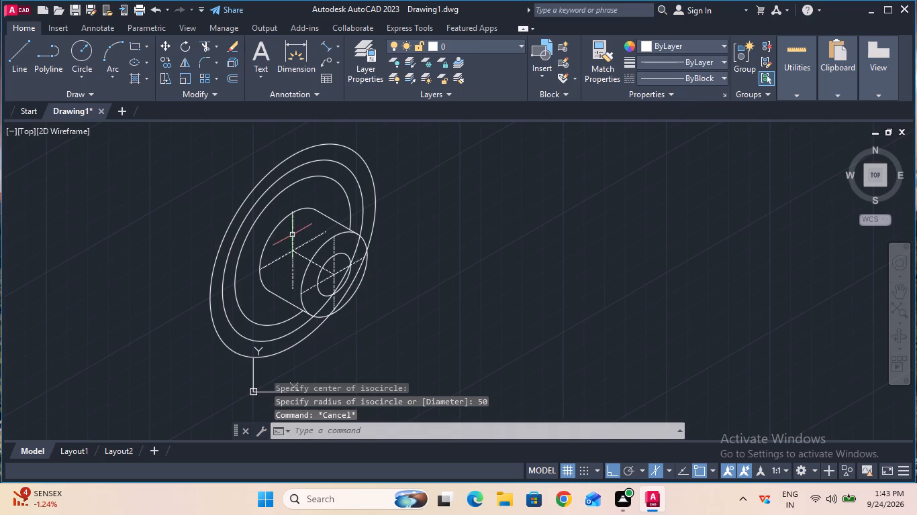
Trim the radius 42.5 and 50 isocircles where they cross the upper part of the cylinder's front ring face.
left_click(205, 48)
scroll(316, 192, "up", 2, "ctrl")
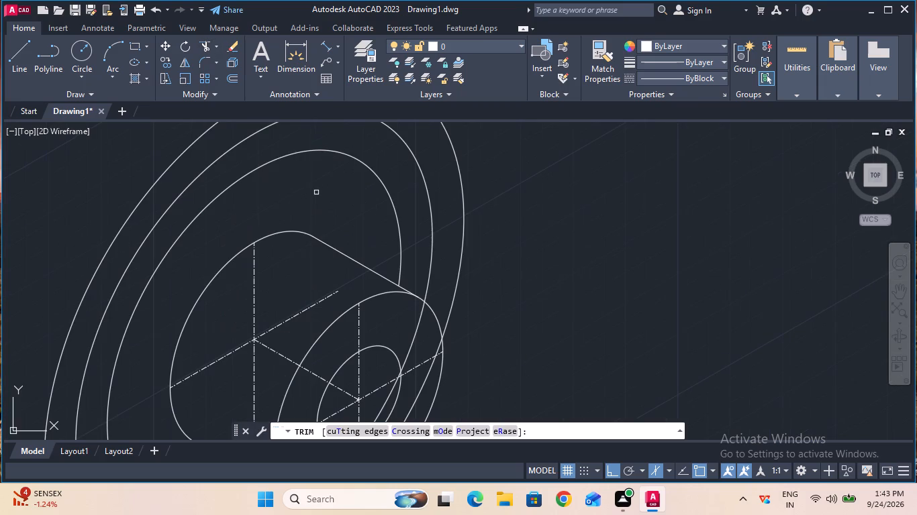
left_click(414, 333)
left_click(437, 347)
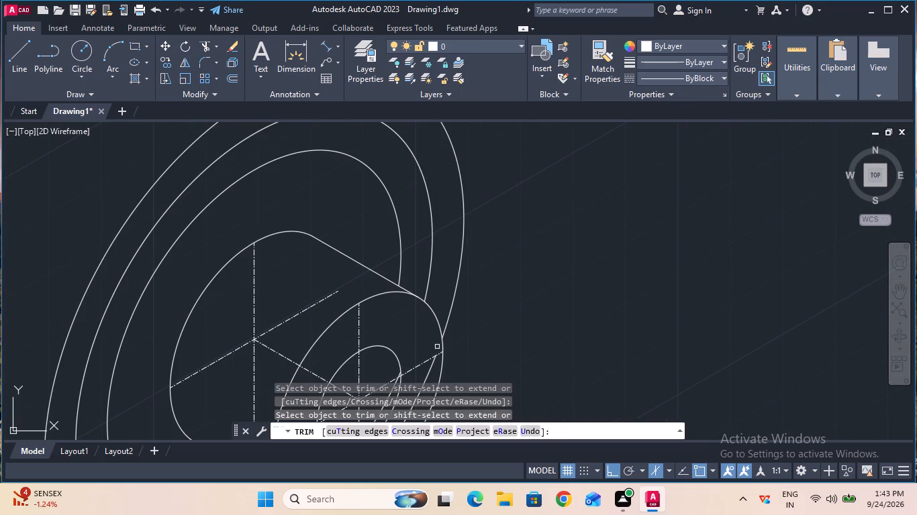
left_click(425, 376)
scroll(425, 376, "down", 2, "ctrl")
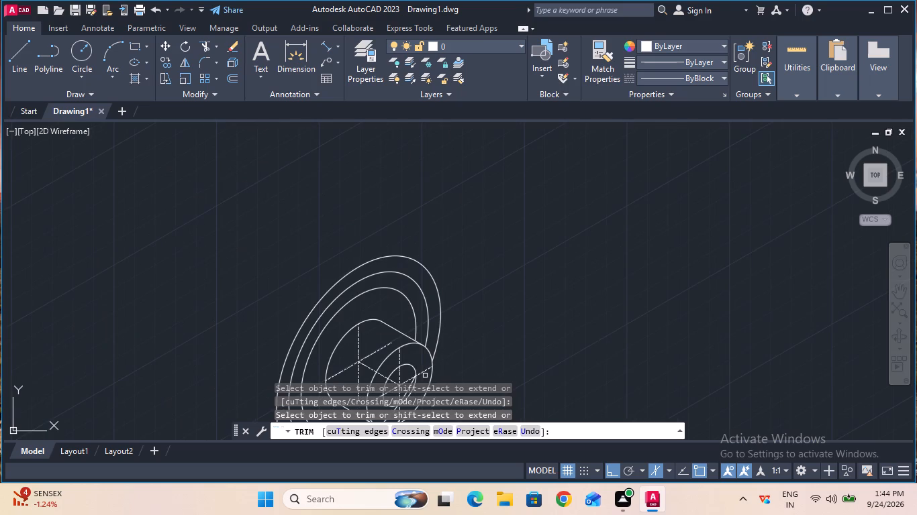
key("Escape")
Trim the leftover pieces of the radius 42.5 and 50 isocircles inside the bore and the lower part of the front ring face.
left_click(893, 298)
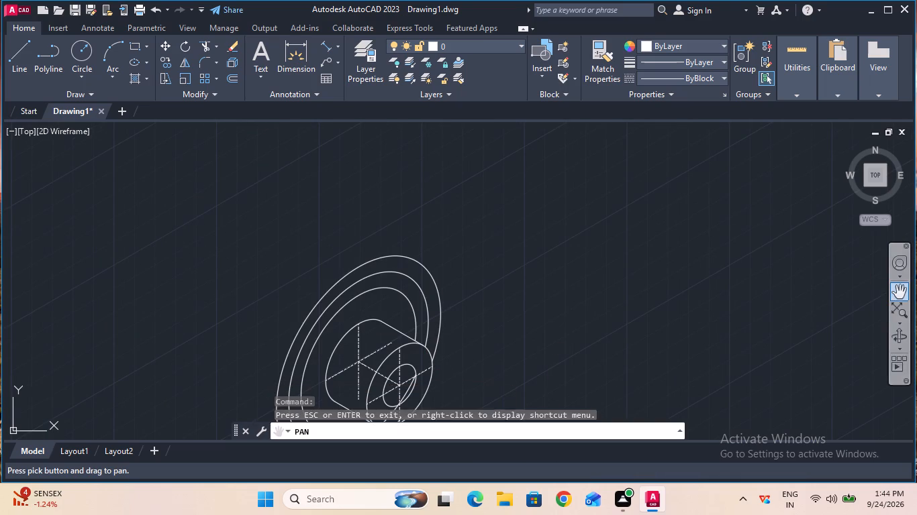
left_click_drag(673, 288, 747, 162)
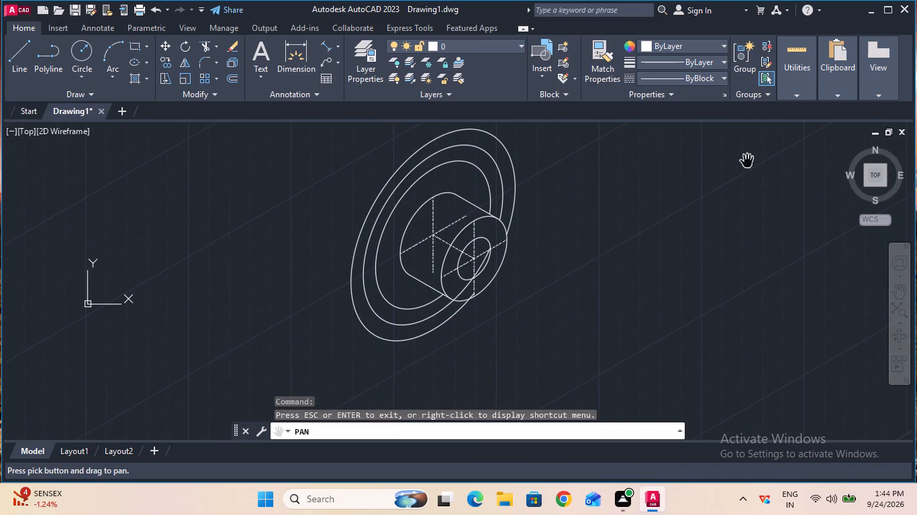
key("Escape")
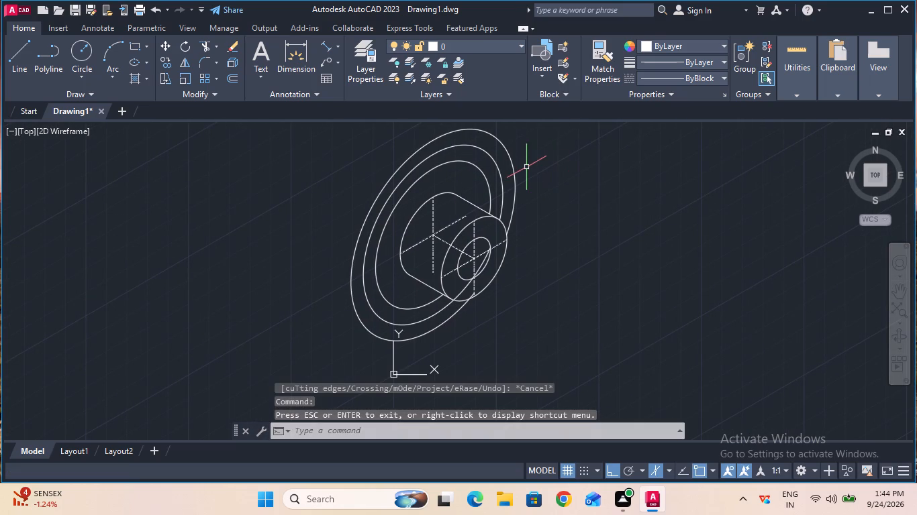
left_click(202, 44)
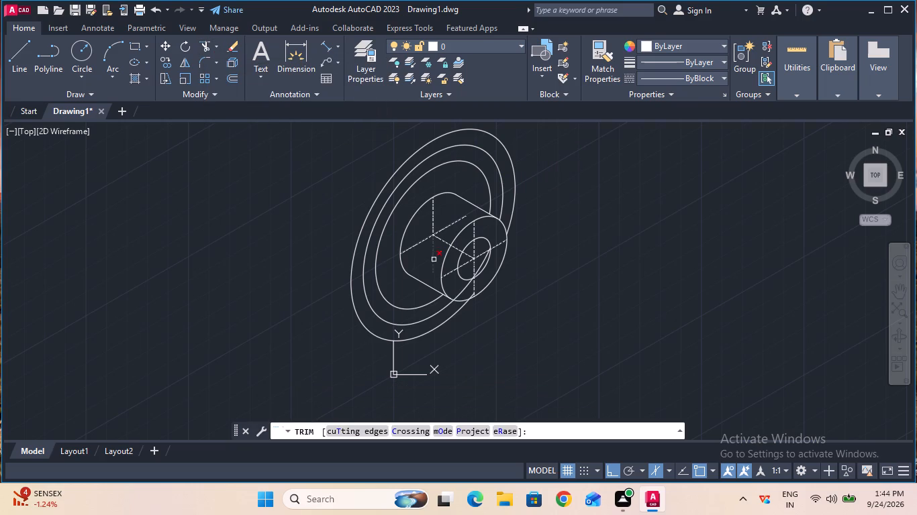
left_click(479, 268)
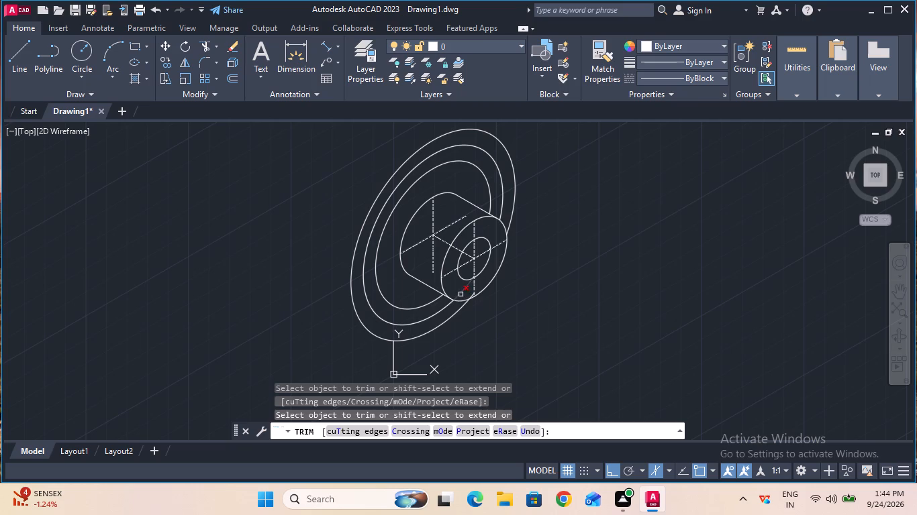
left_click(461, 294)
scroll(461, 295, "up", 1, "ctrl")
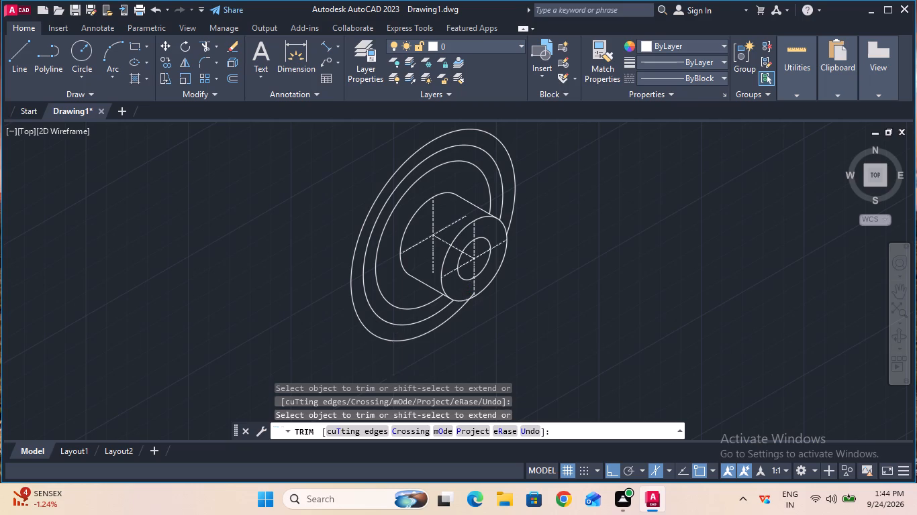
scroll(461, 295, "up", 3, "ctrl")
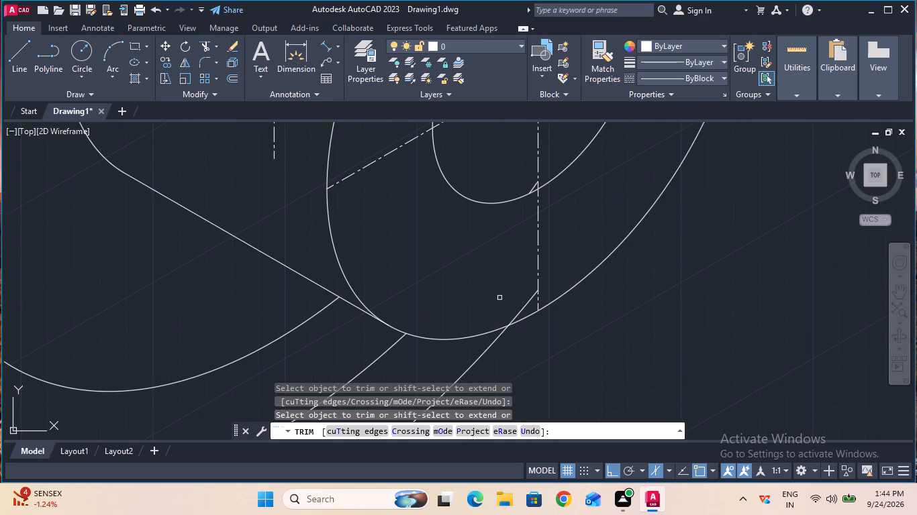
left_click(522, 306)
left_click(535, 184)
scroll(492, 170, "down", 4, "ctrl")
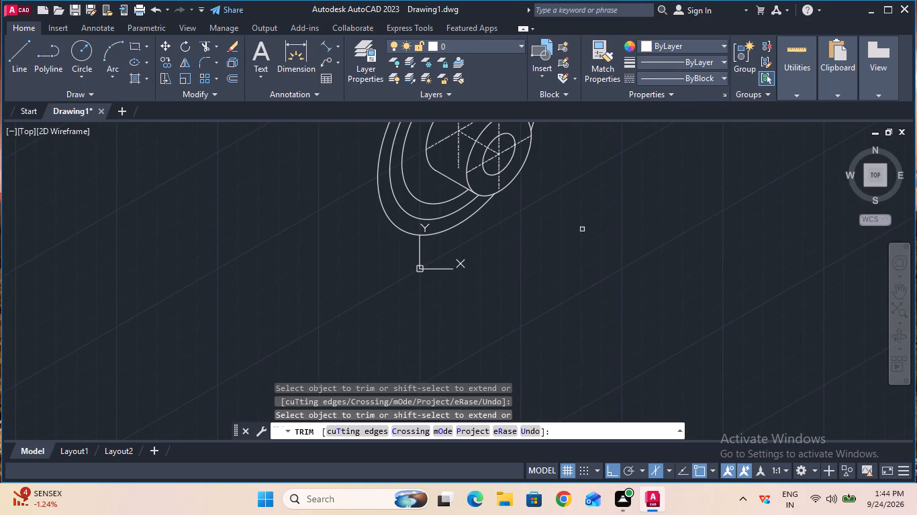
key("Escape")
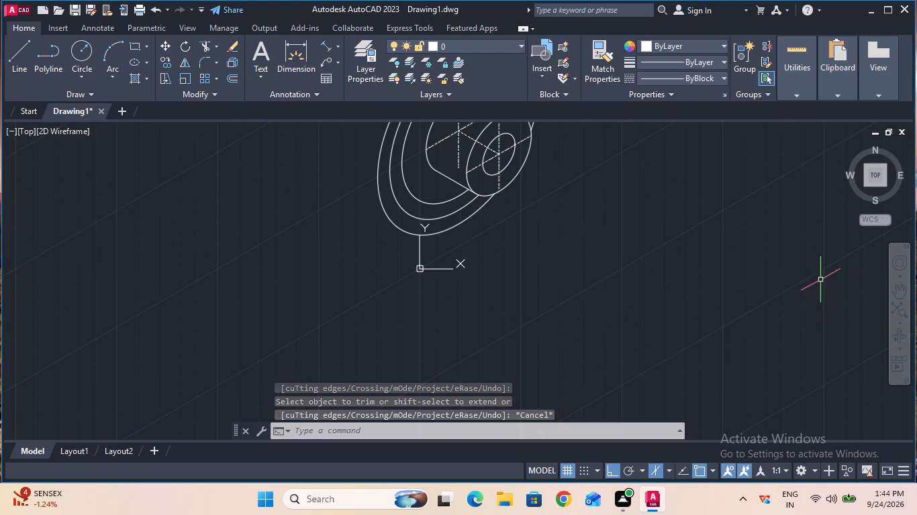
Extend the rear vertical centre line upward to the radius 50 isocircle.
left_click(896, 291)
left_click_drag(714, 260, 702, 369)
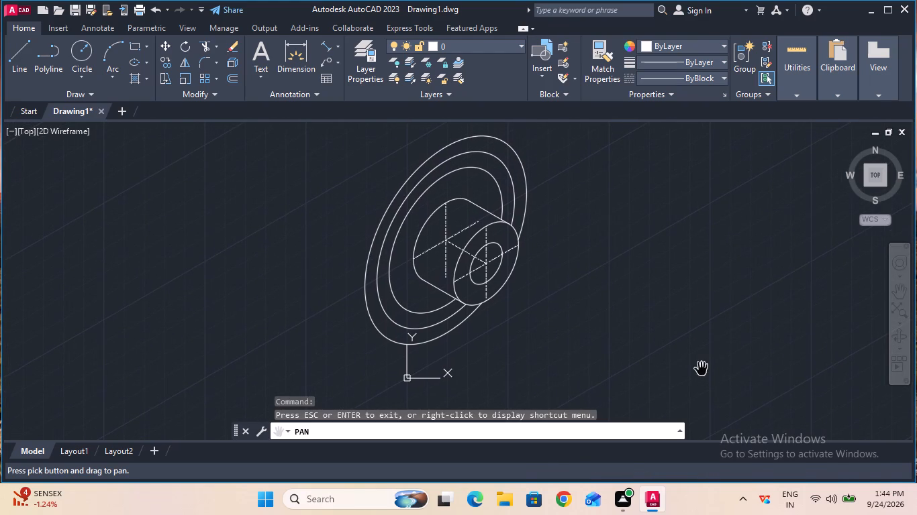
key("Escape")
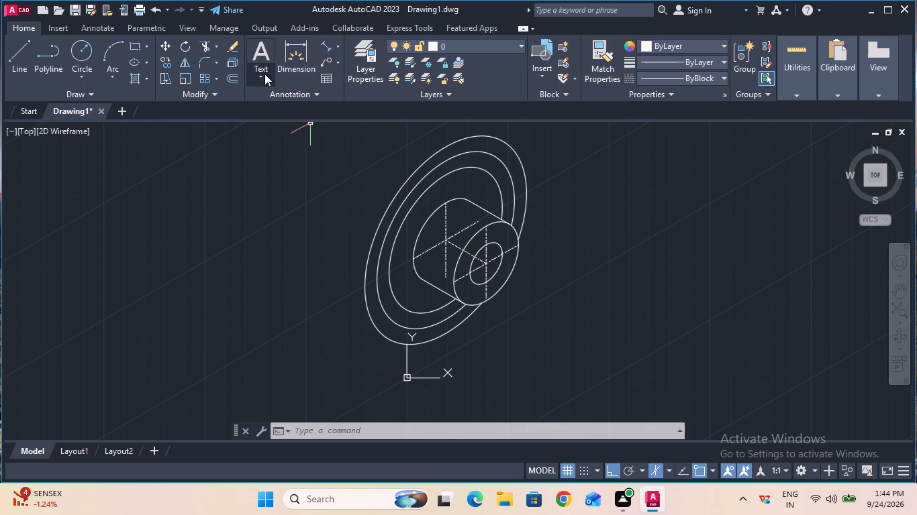
left_click(217, 44)
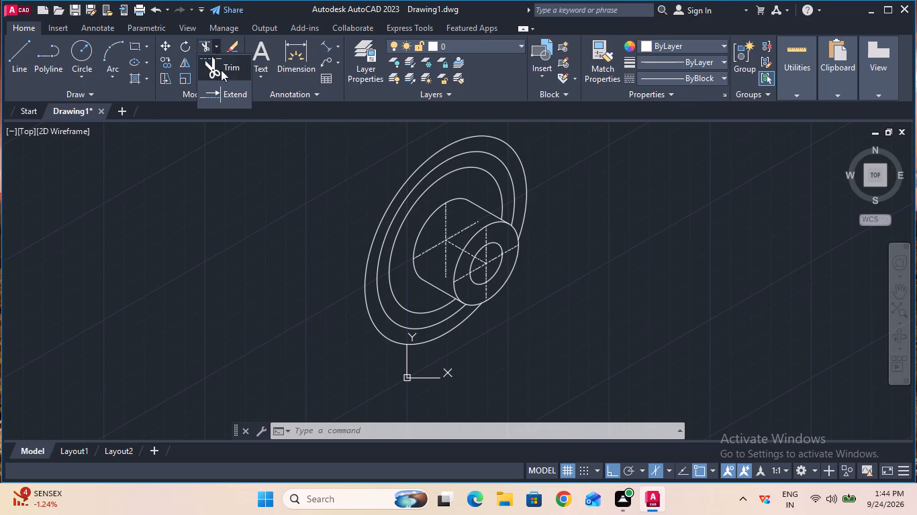
left_click(226, 91)
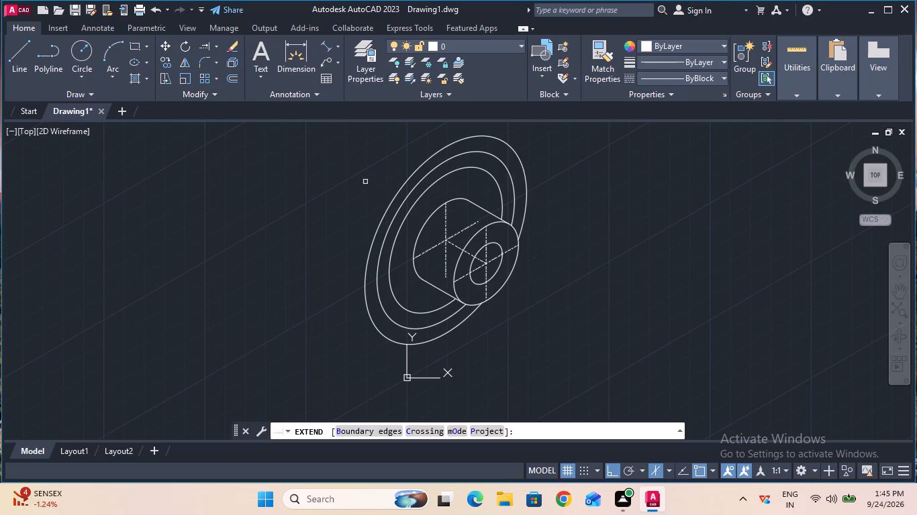
left_click(447, 217)
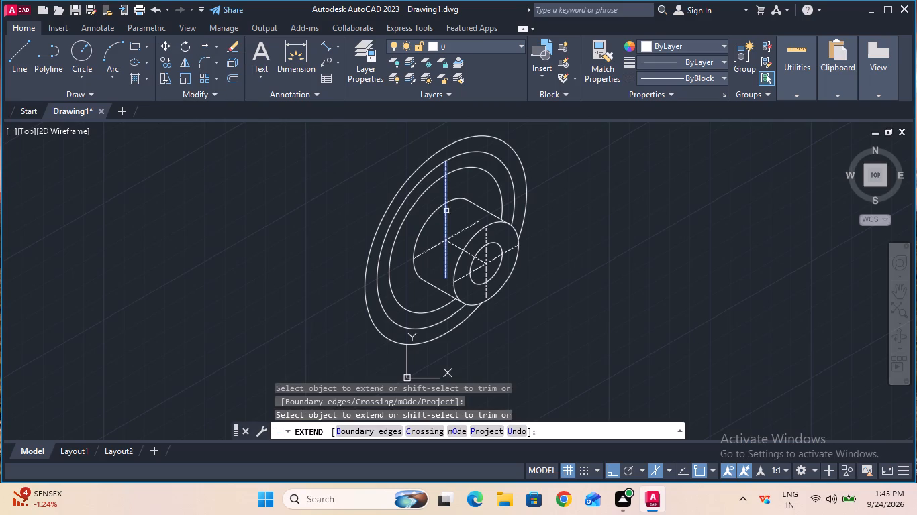
left_click(444, 196)
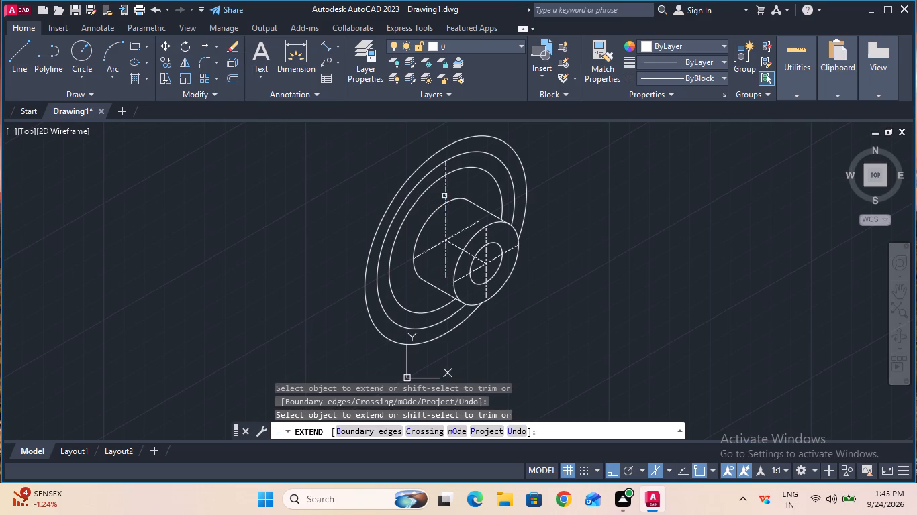
left_click(446, 195)
key("Escape")
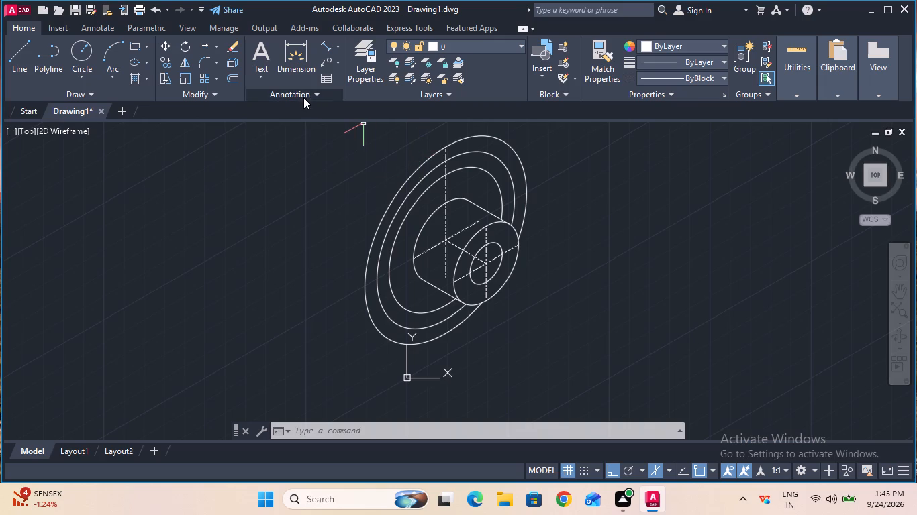
Measure the distance between the radius 50 and radius 35 isocircles along the rear vertical centre line with an aligned dimension.
left_click(325, 44)
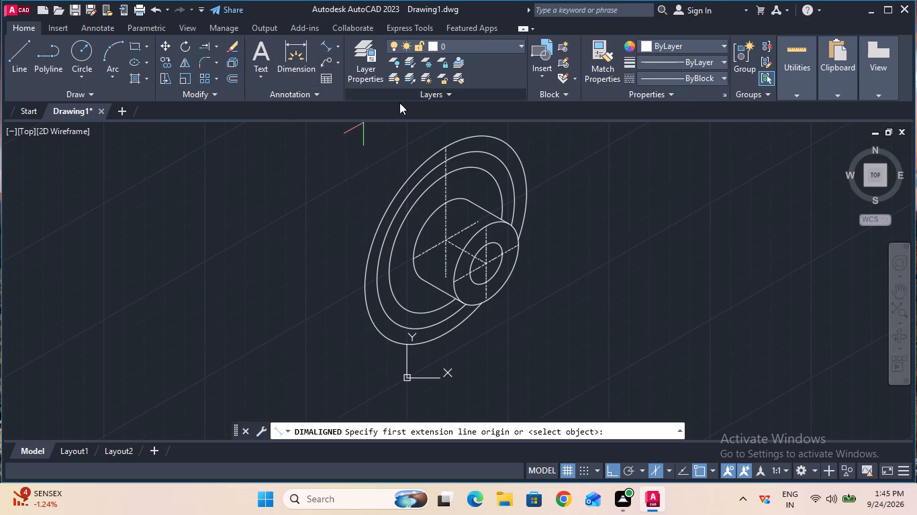
left_click(444, 146)
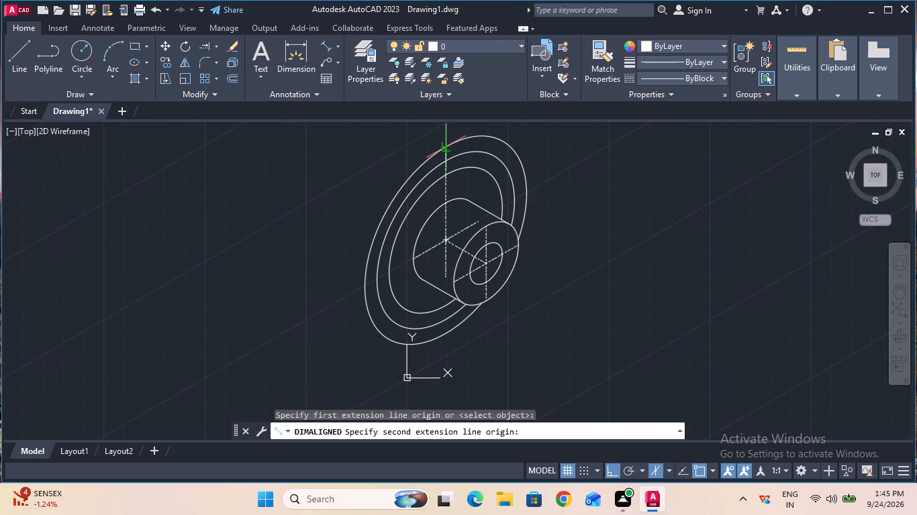
left_click(445, 179)
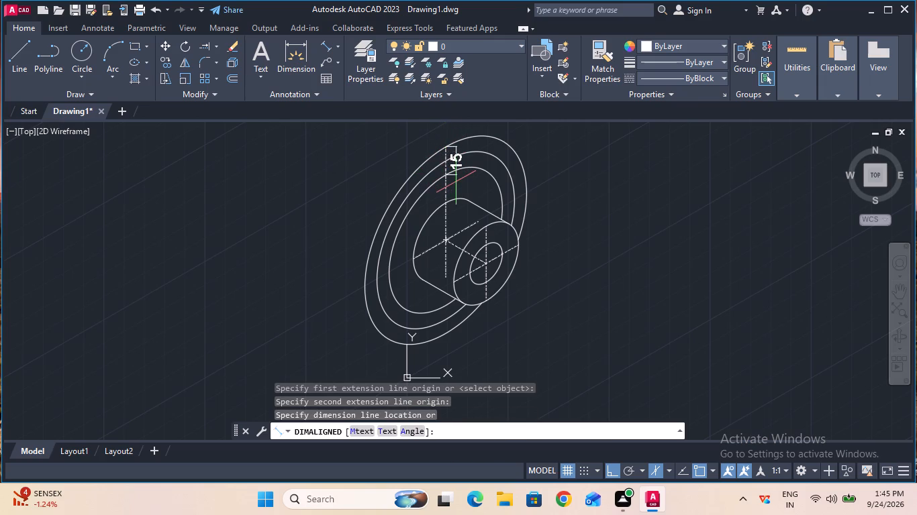
key("Escape")
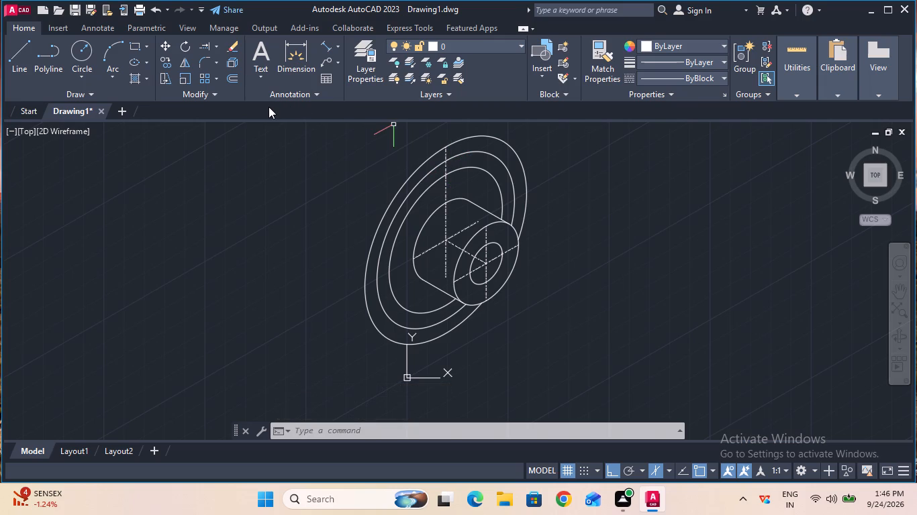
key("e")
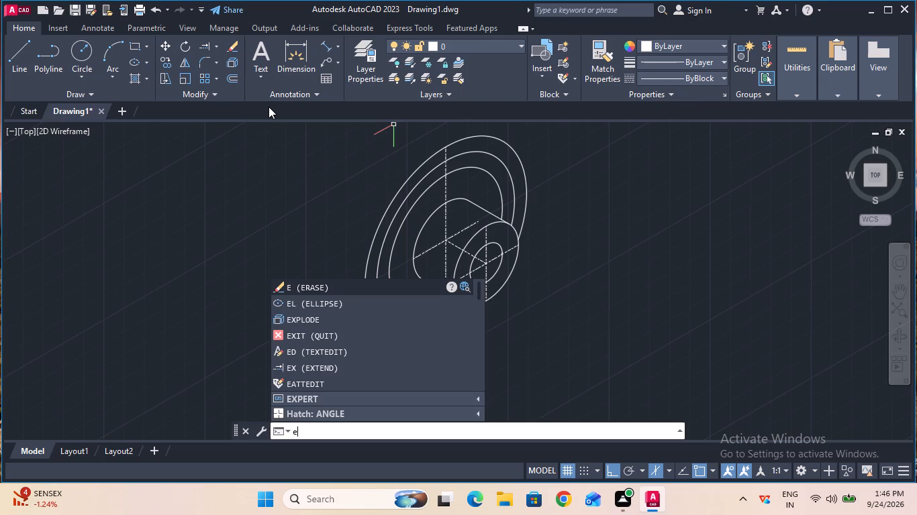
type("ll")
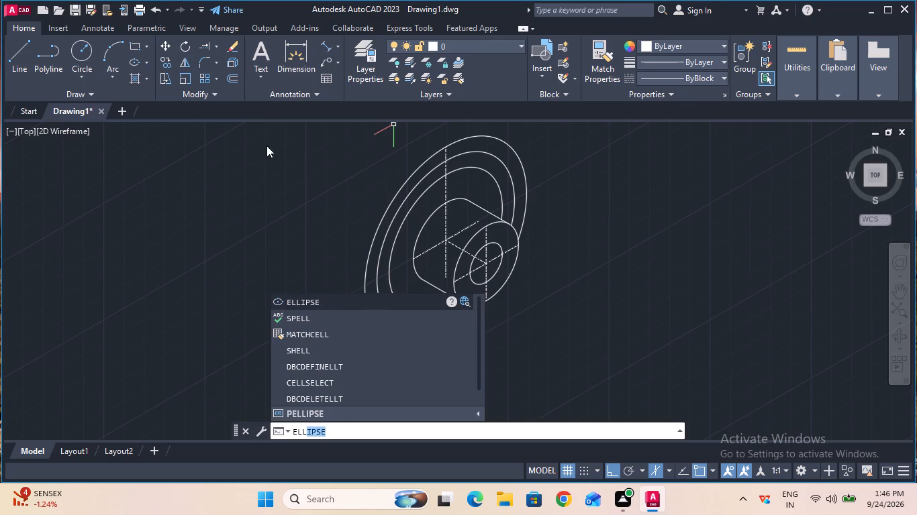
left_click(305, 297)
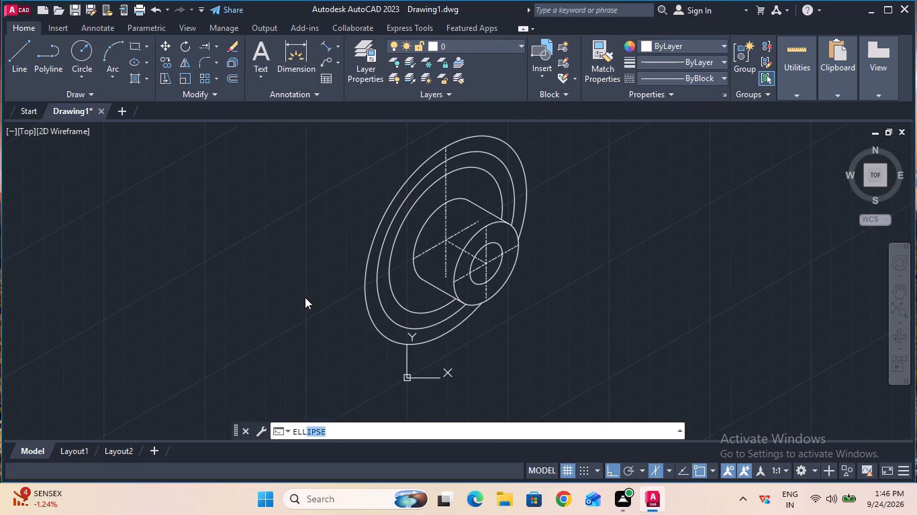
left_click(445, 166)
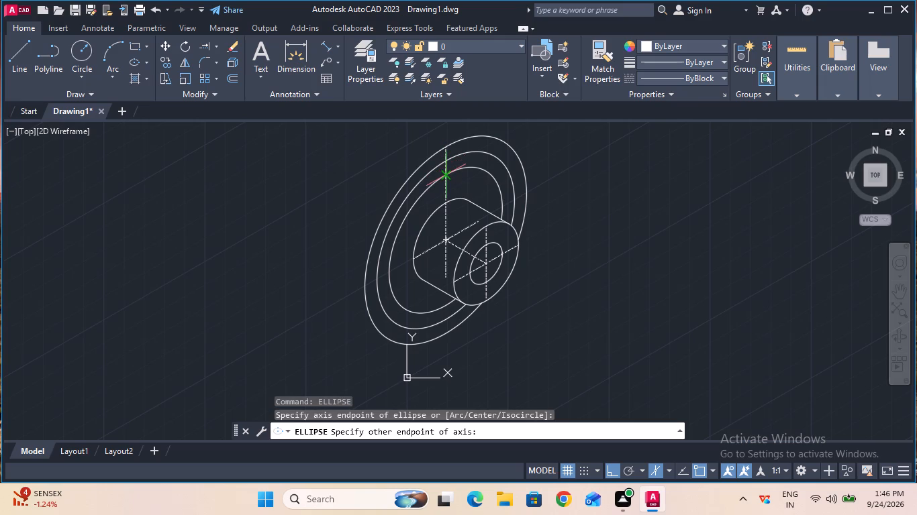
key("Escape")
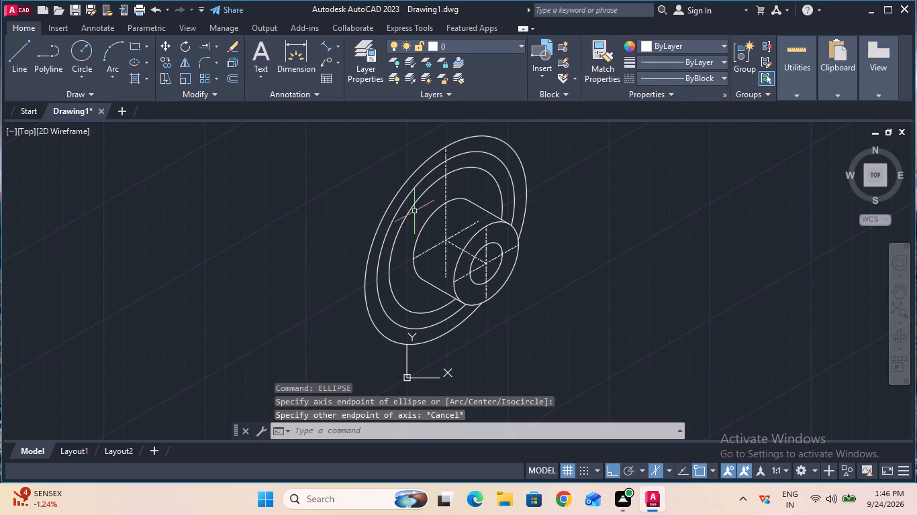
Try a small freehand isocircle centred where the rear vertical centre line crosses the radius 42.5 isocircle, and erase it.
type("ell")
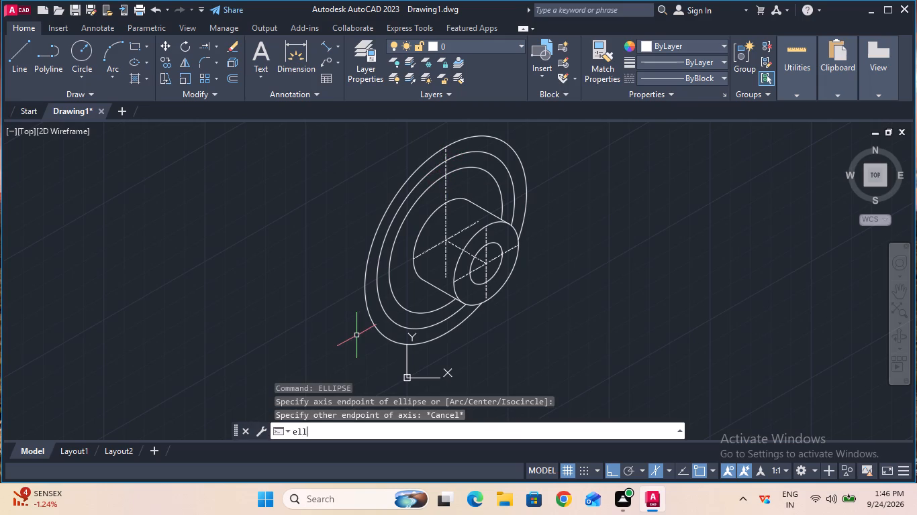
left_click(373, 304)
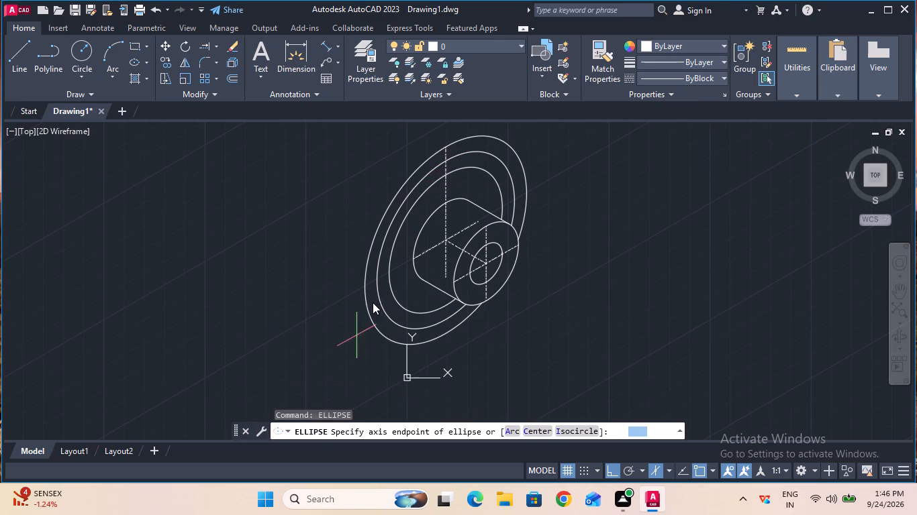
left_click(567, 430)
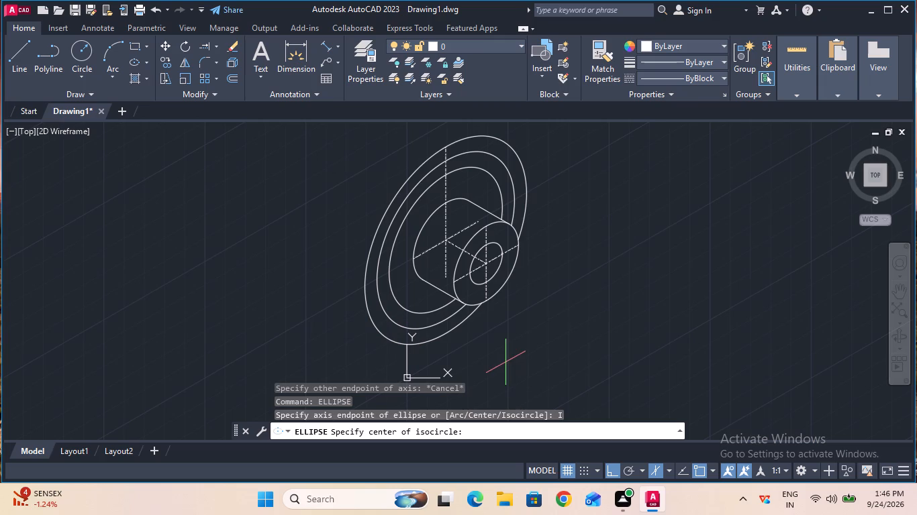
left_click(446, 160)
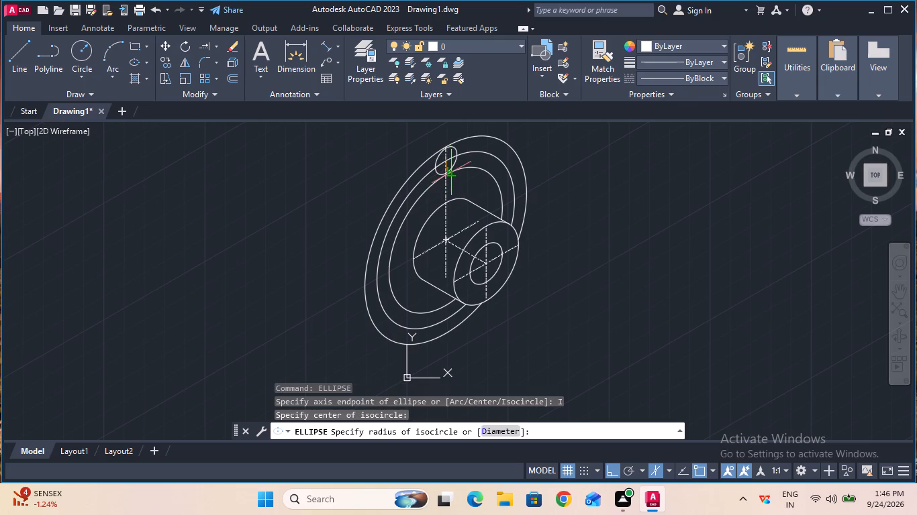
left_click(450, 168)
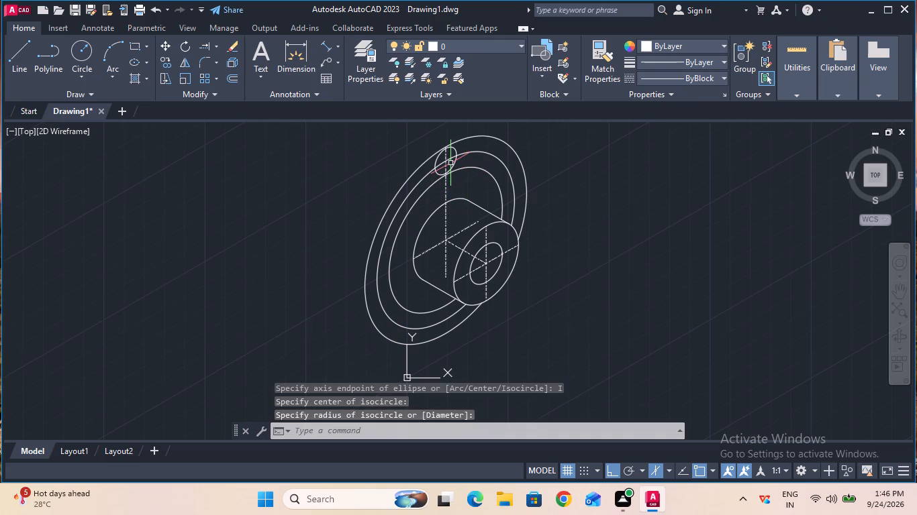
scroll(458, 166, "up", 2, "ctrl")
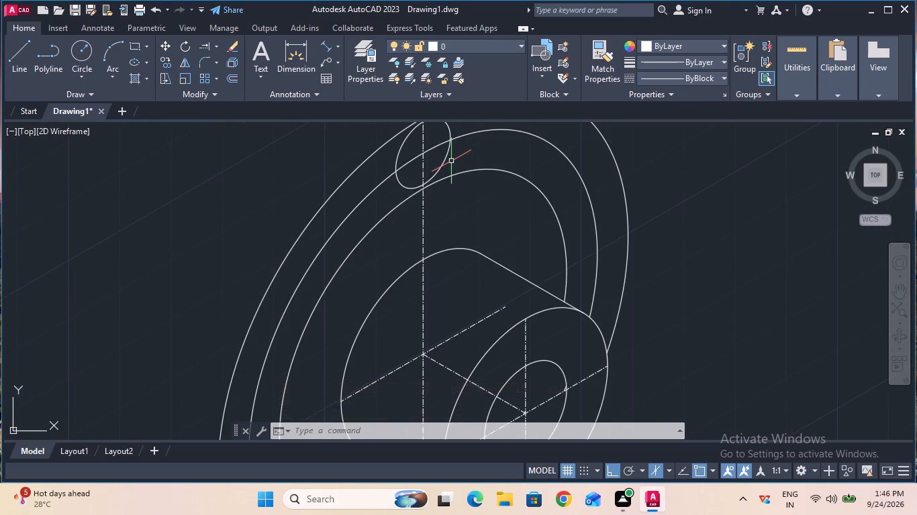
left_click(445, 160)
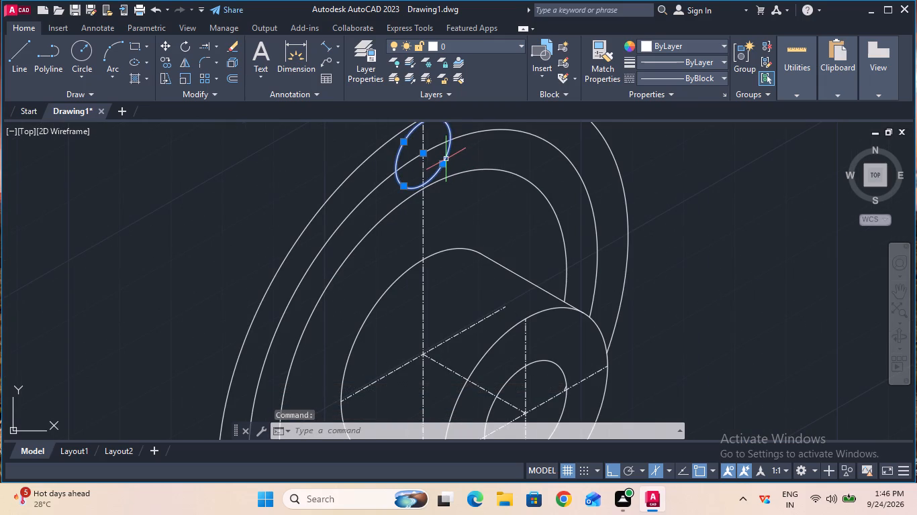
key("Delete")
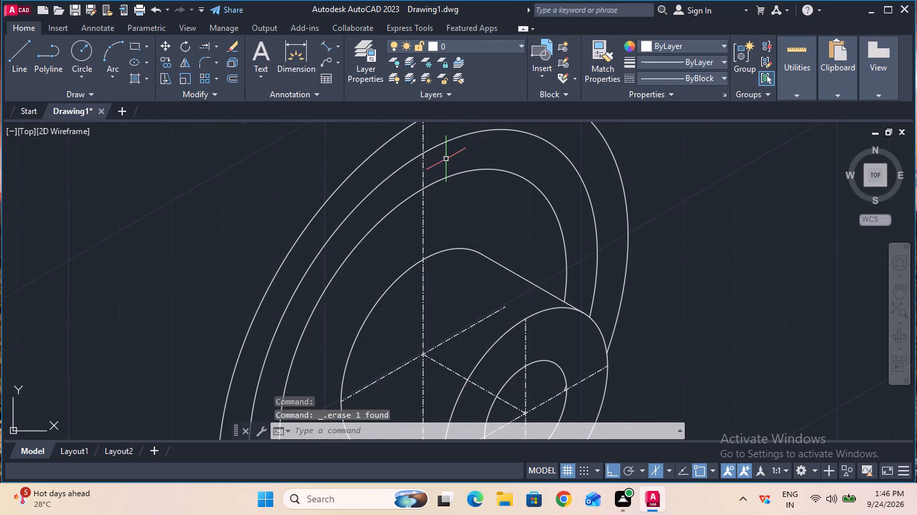
Draw a radius 7.5 isocircle centred where the rear vertical centre line crosses the upper part of the radius 42.5 isocircle.
left_click(900, 292)
left_click_drag(808, 257, 809, 333)
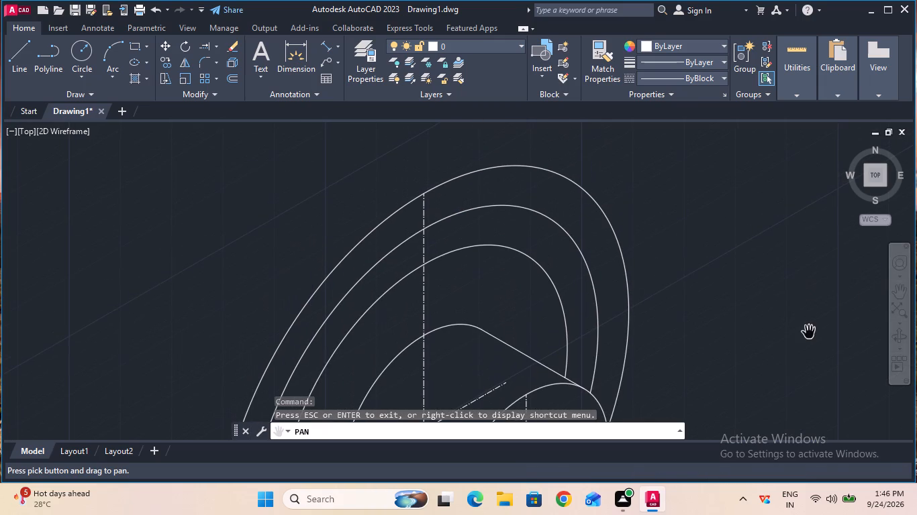
key("Escape")
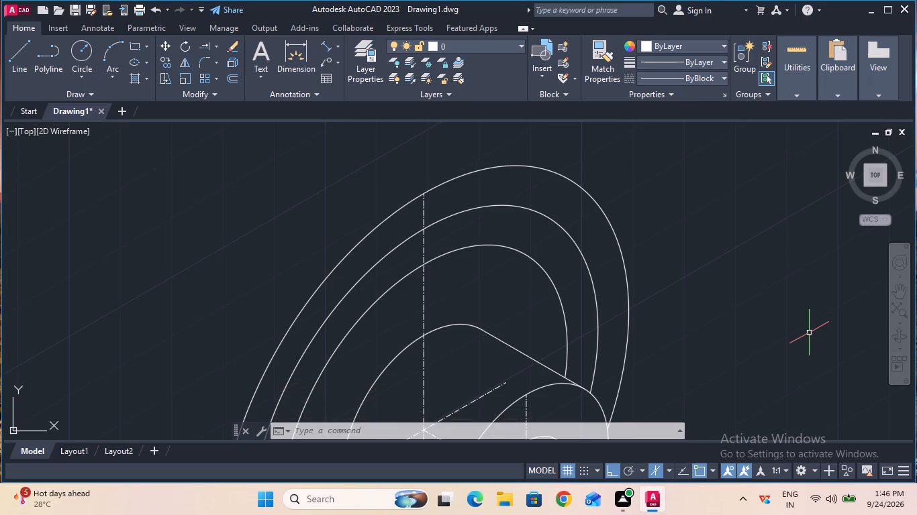
type("ell")
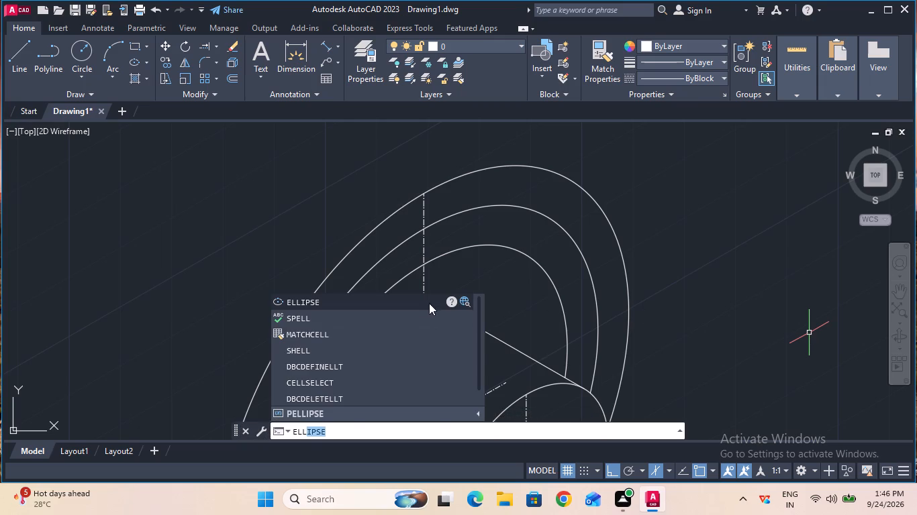
left_click(429, 302)
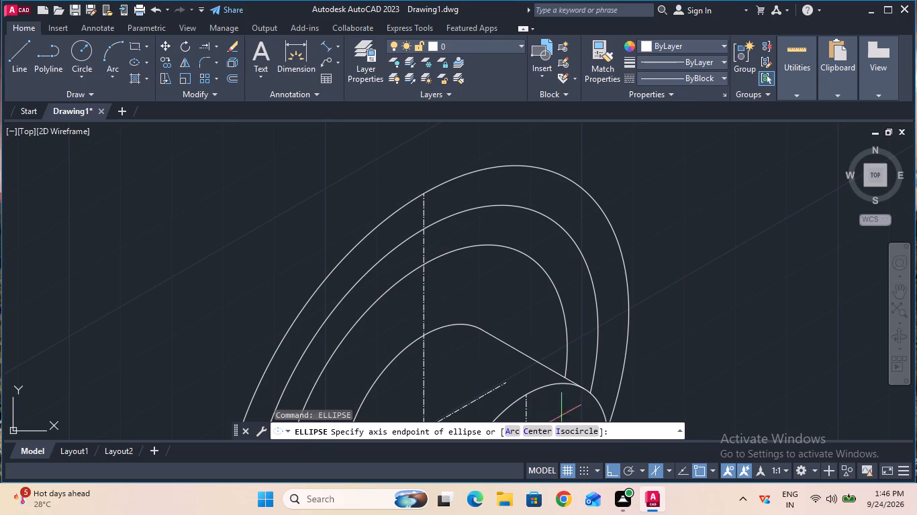
left_click(573, 431)
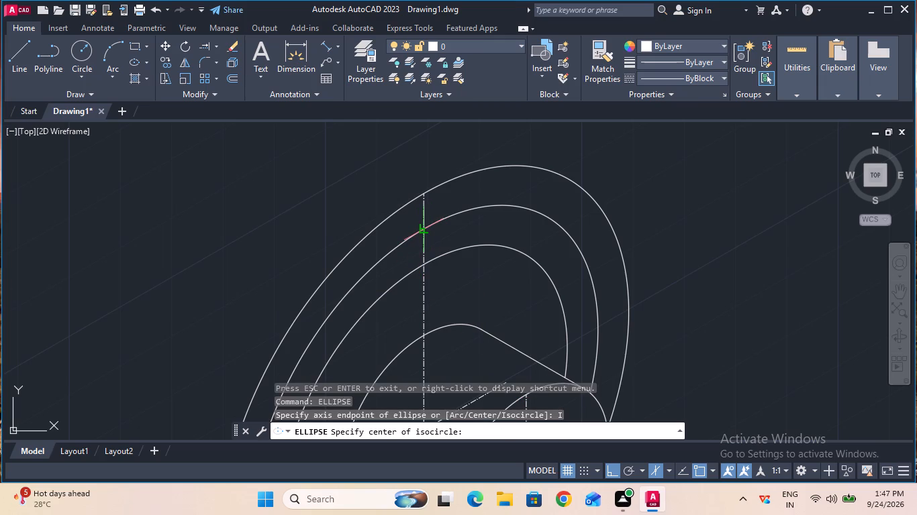
left_click(424, 231)
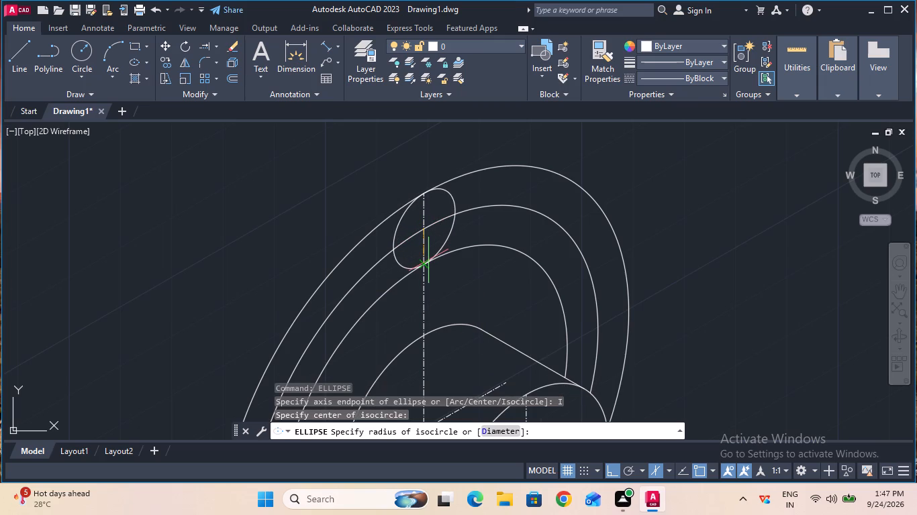
type("7.5")
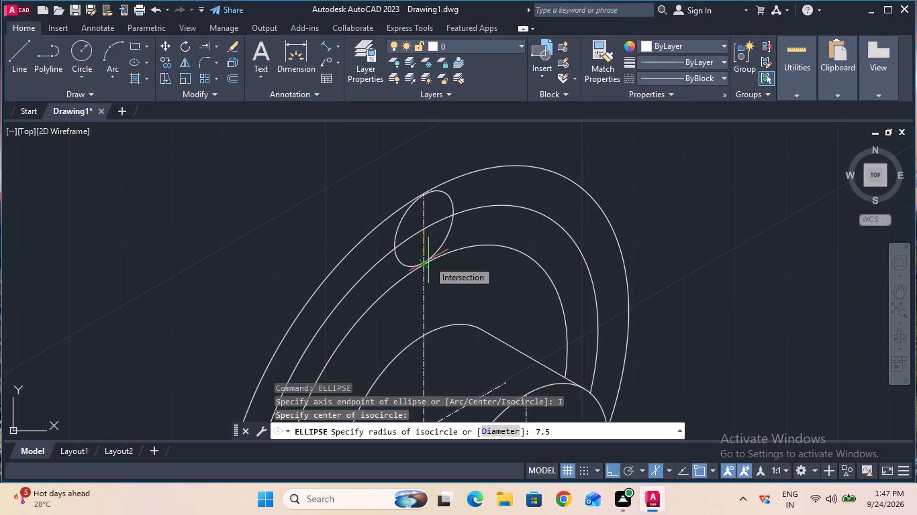
key("Return")
key("Escape")
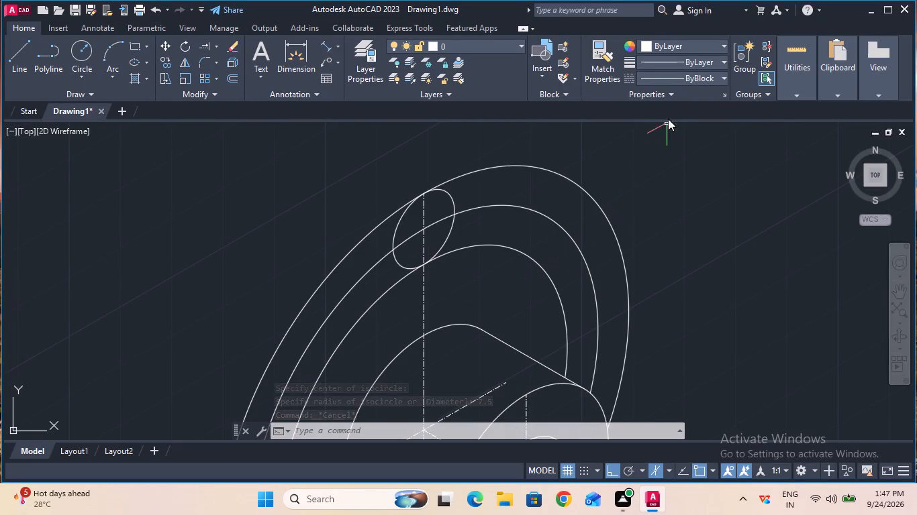
Set the current linetype to CENTER.
left_click(695, 84)
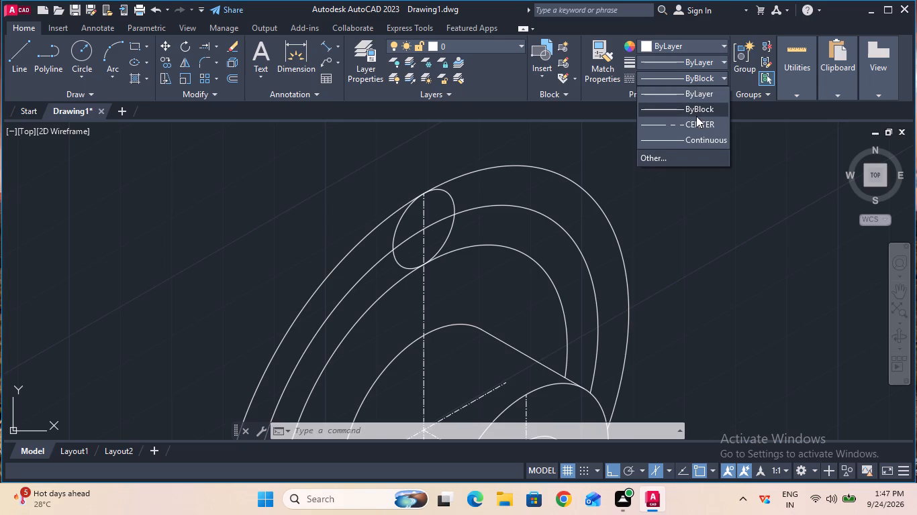
left_click(696, 123)
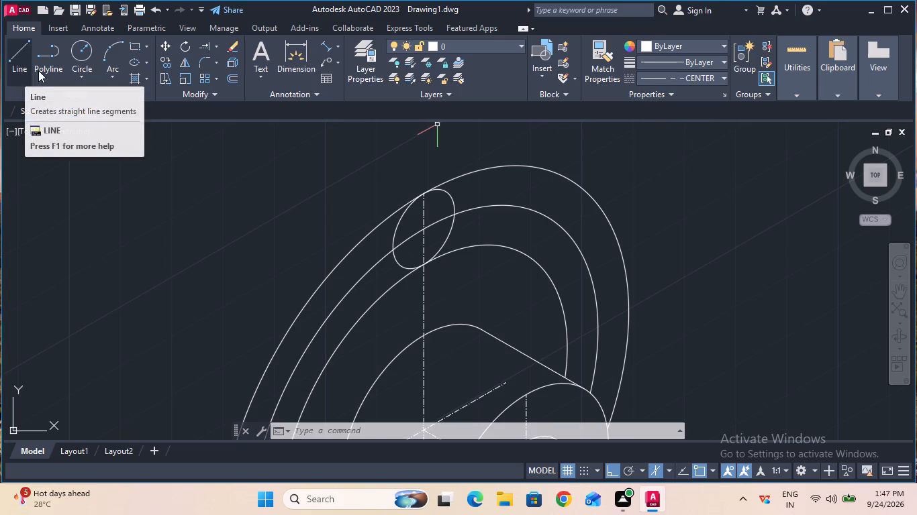
Extend the upper end of the rear slanted centre line outward to the radius 50 isocircle.
left_click(201, 49)
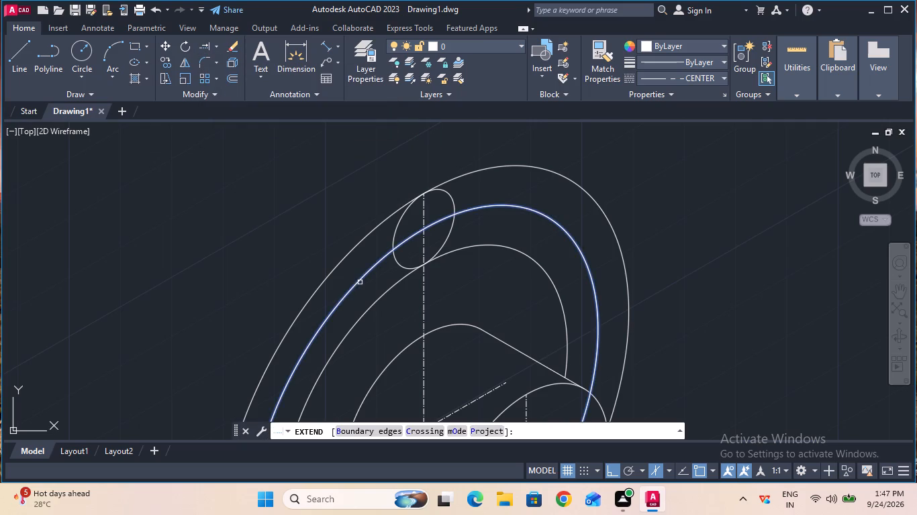
left_click(491, 390)
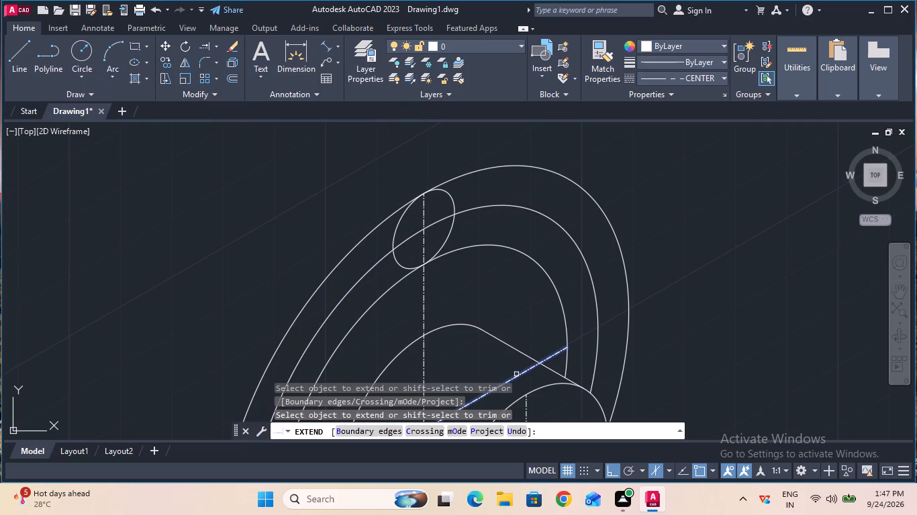
left_click(517, 374)
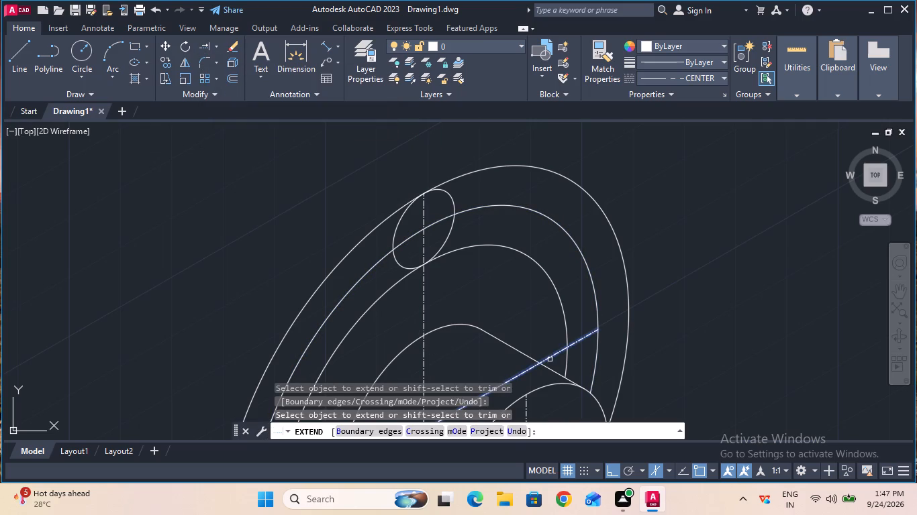
left_click(550, 358)
left_click(591, 335)
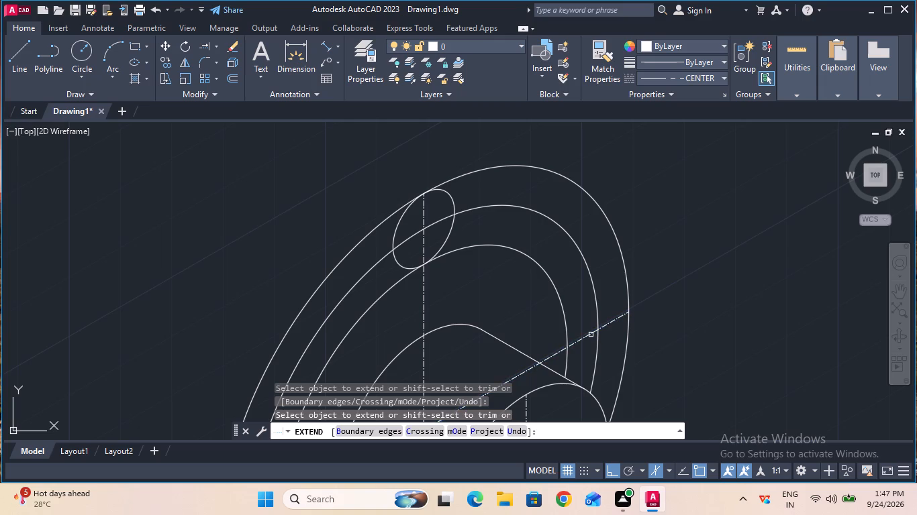
key("Escape")
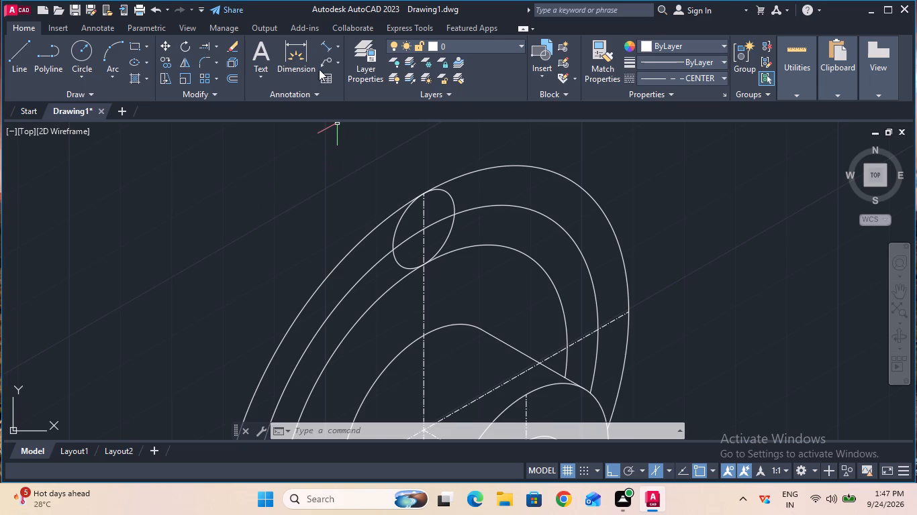
Measure the distance between the radius 50 and radius 35 isocircles along the rear vertical centre line with an aligned dimension.
left_click(320, 41)
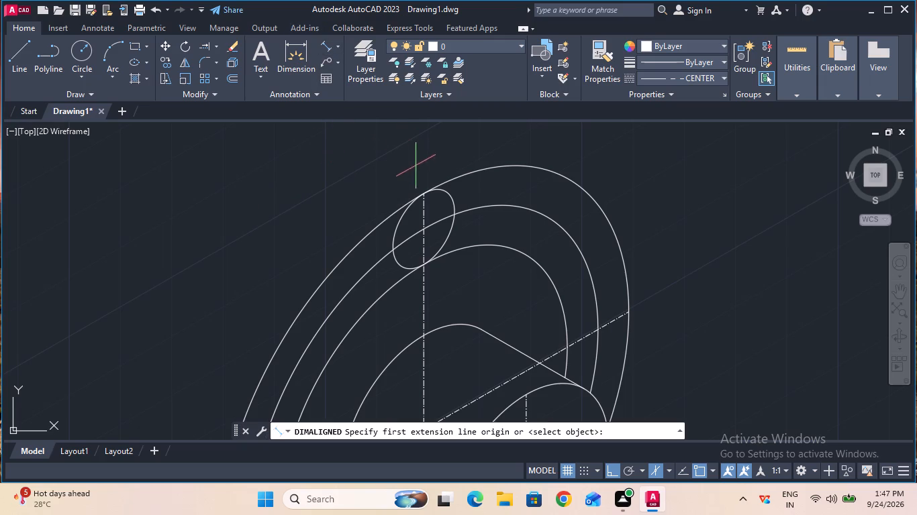
left_click(420, 191)
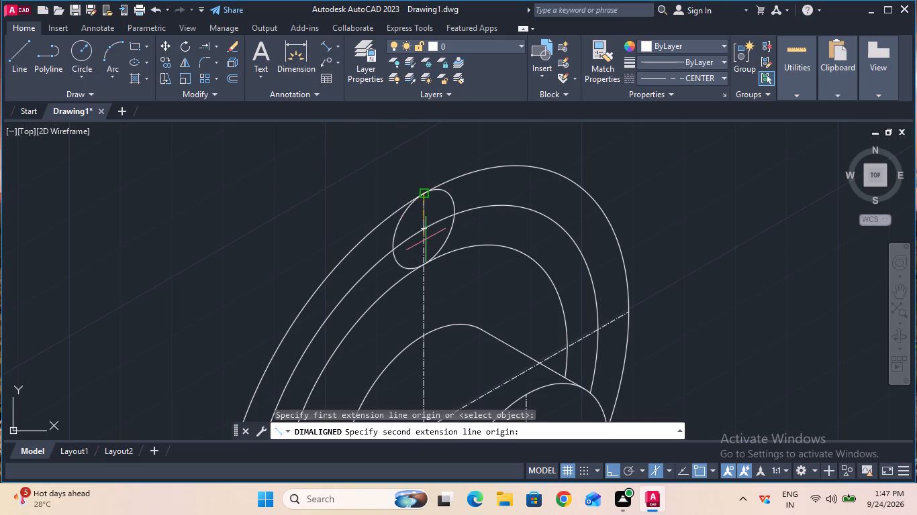
left_click(424, 265)
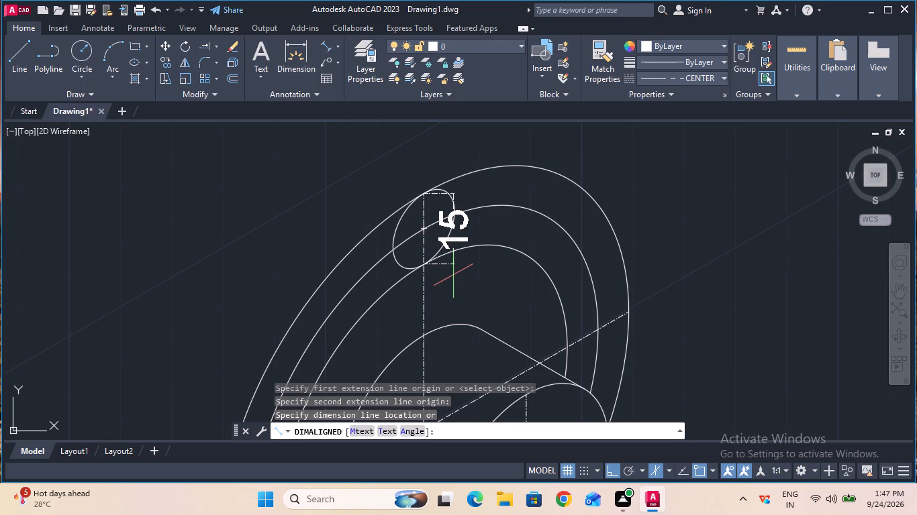
key("Escape")
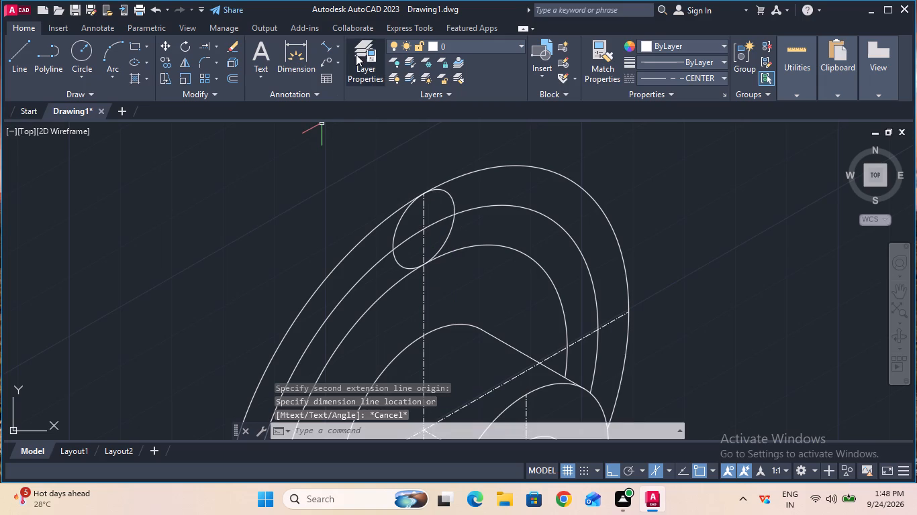
Measure the angle between the rear vertical centre line and the extended slanted centre line with an angular dimension.
left_click(339, 46)
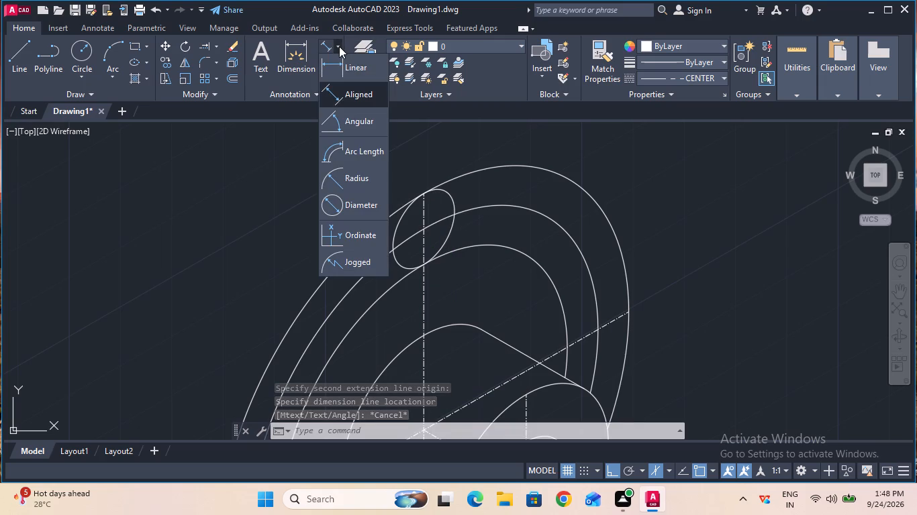
left_click(345, 123)
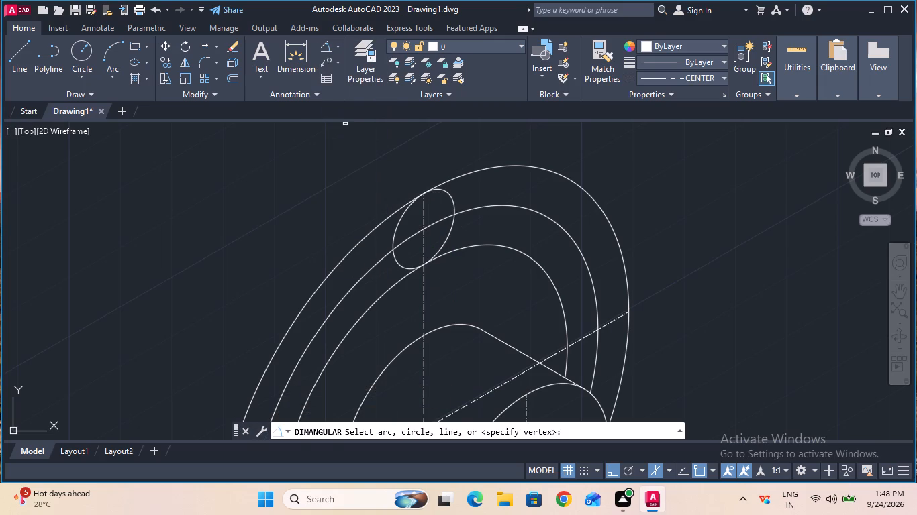
left_click(423, 286)
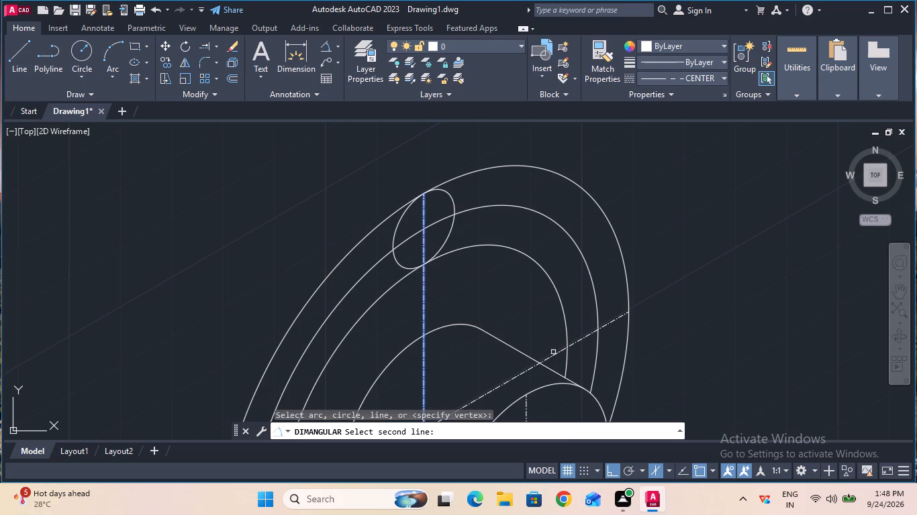
left_click(555, 358)
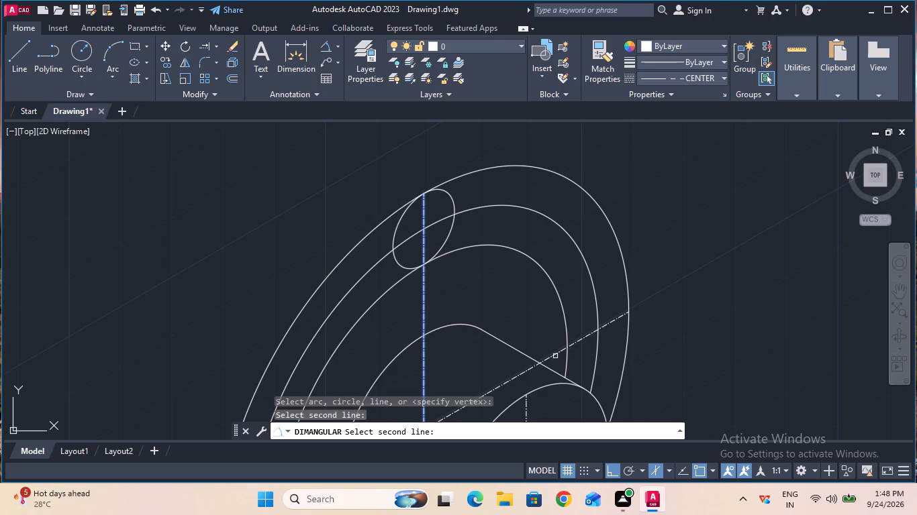
left_click(554, 354)
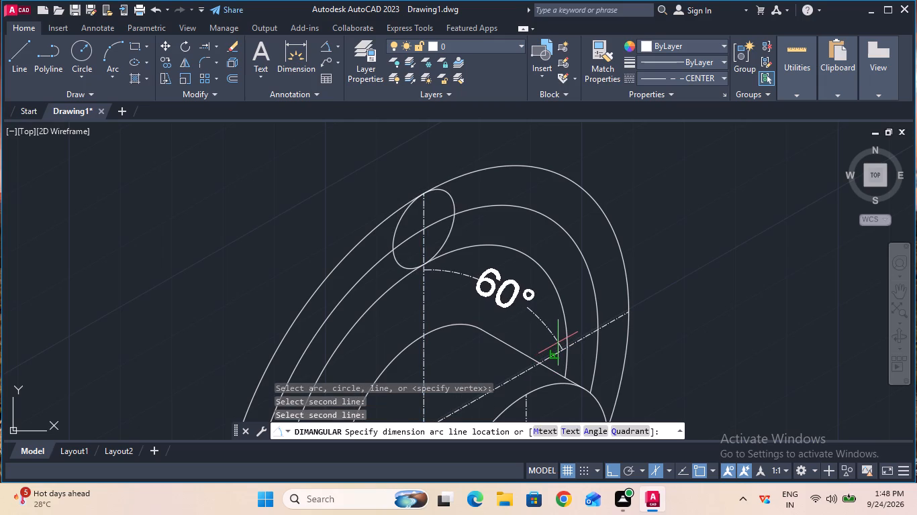
key("Escape")
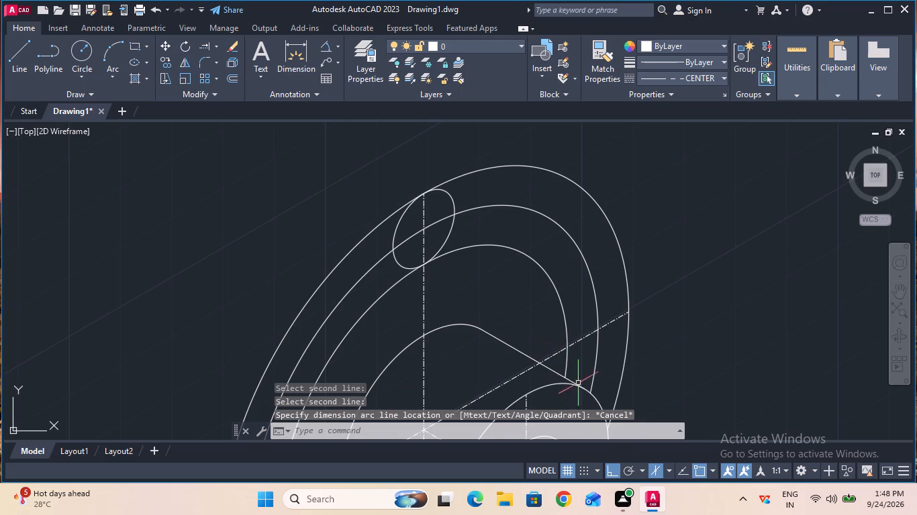
Using 30-degree polar tracking, draw a 50-unit centre line from the rear centre, between the vertical and slanted centre lines, 30° from the slanted one.
left_click(628, 469)
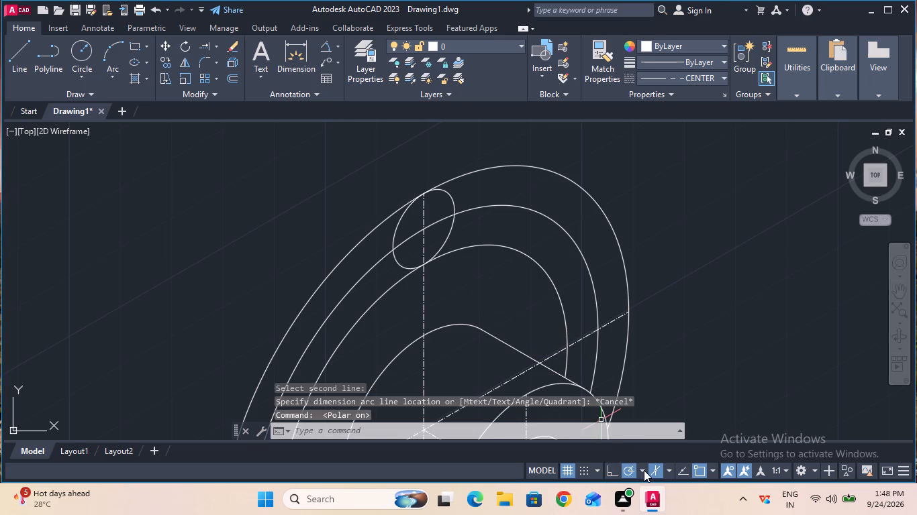
left_click(644, 470)
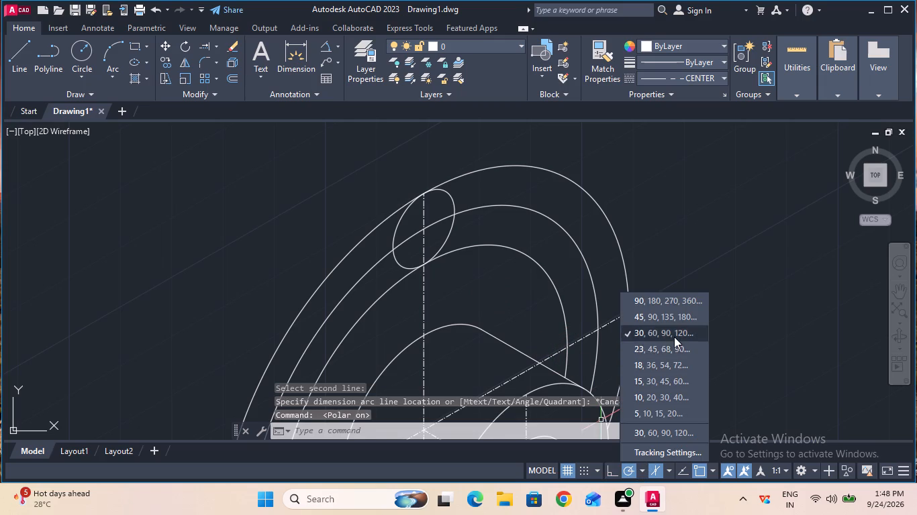
double_click(674, 337)
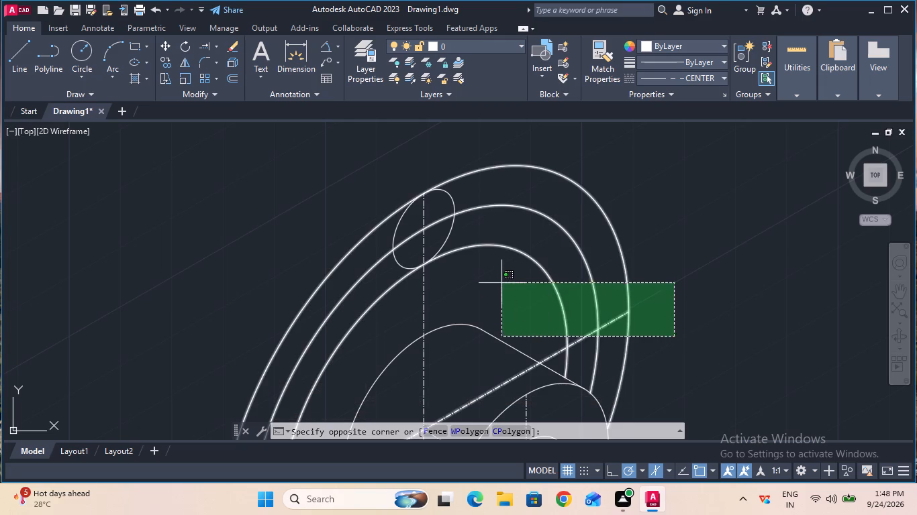
left_click(706, 325)
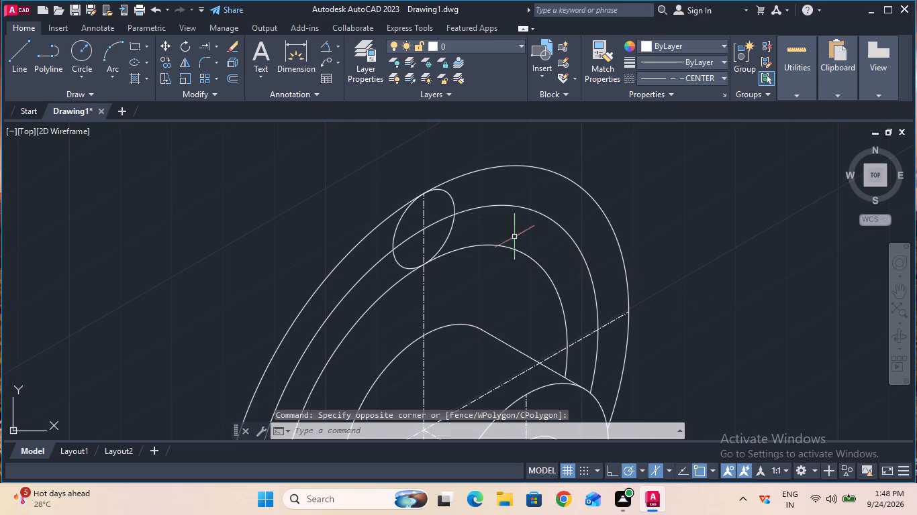
double_click(23, 60)
scroll(183, 196, "down", 2, "ctrl")
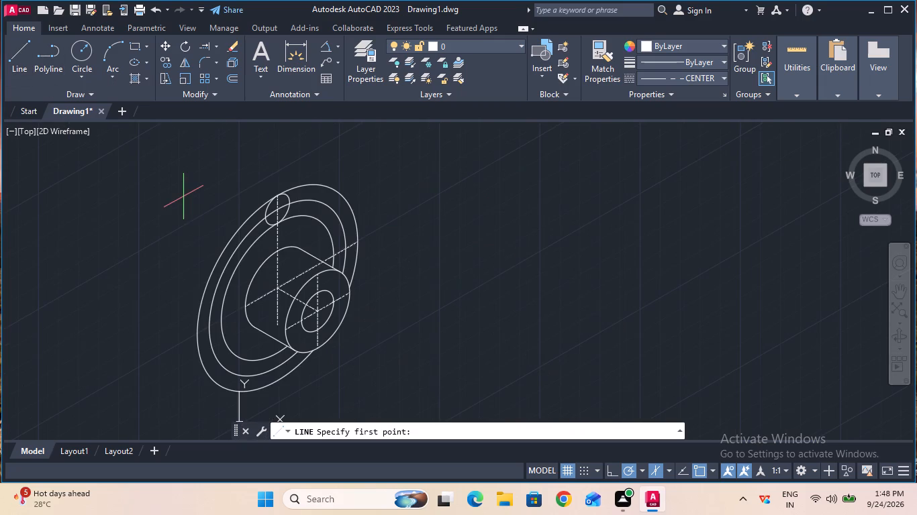
double_click(277, 288)
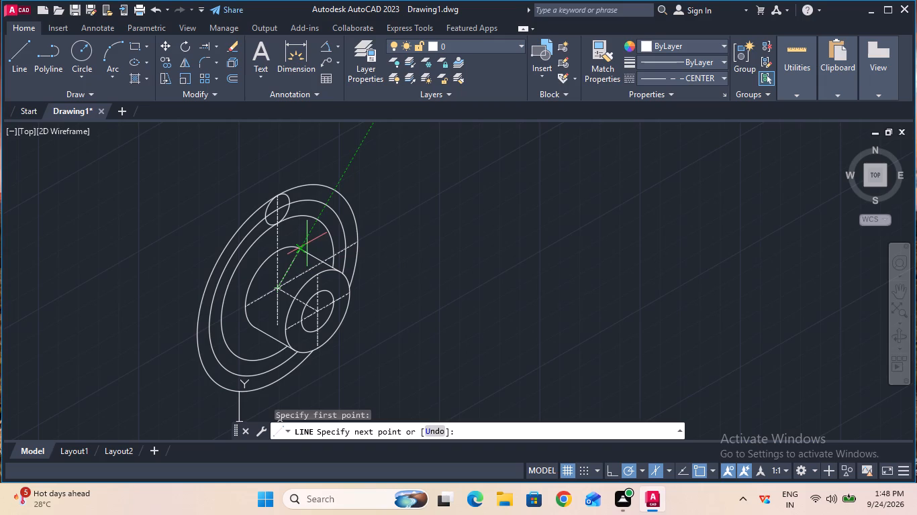
type("50")
key("Return")
key("Escape")
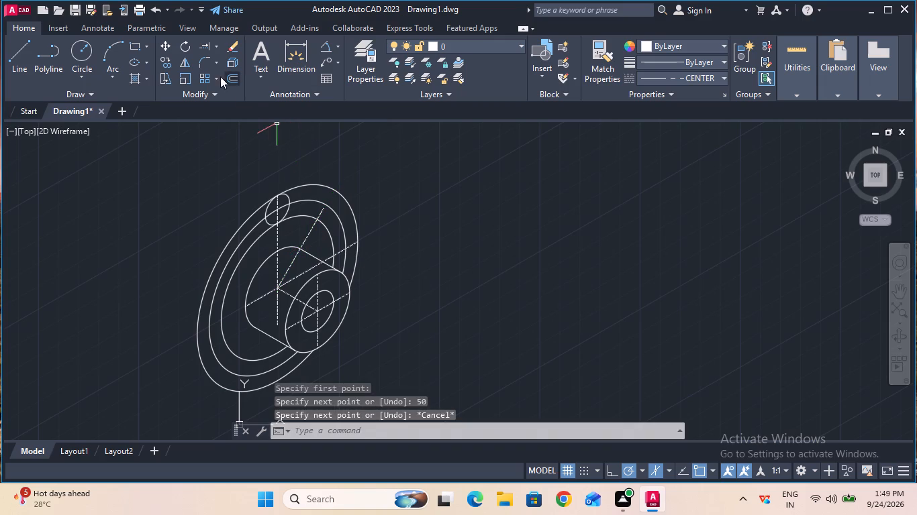
Extend the upper end of the new 50-unit centre line outward to the radius 50 isocircle.
left_click(205, 43)
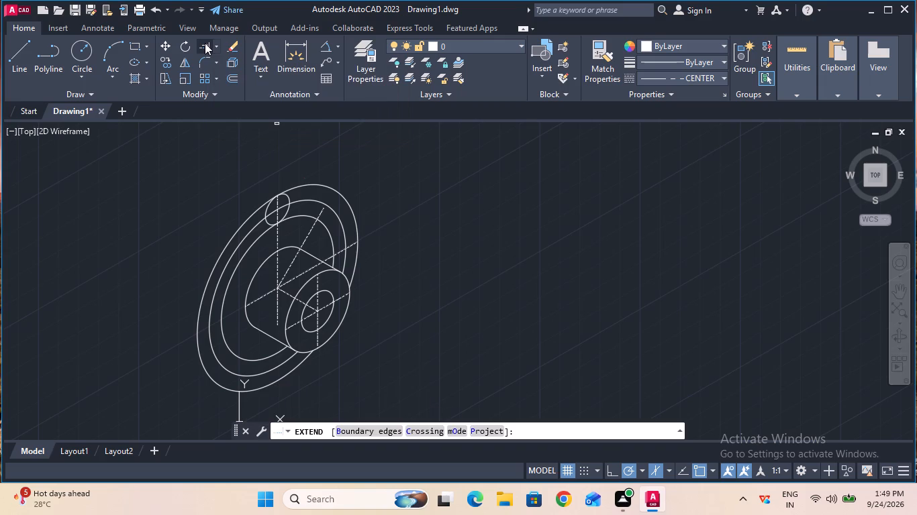
left_click(320, 211)
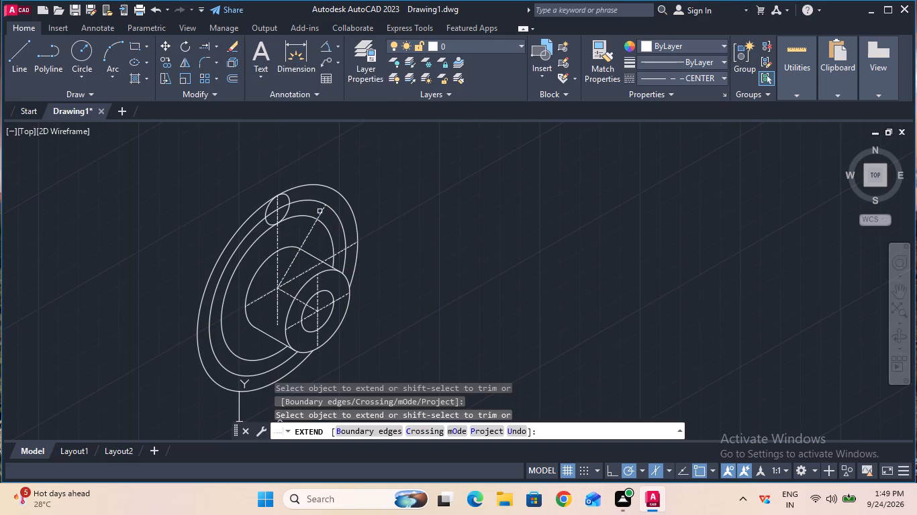
left_click(323, 210)
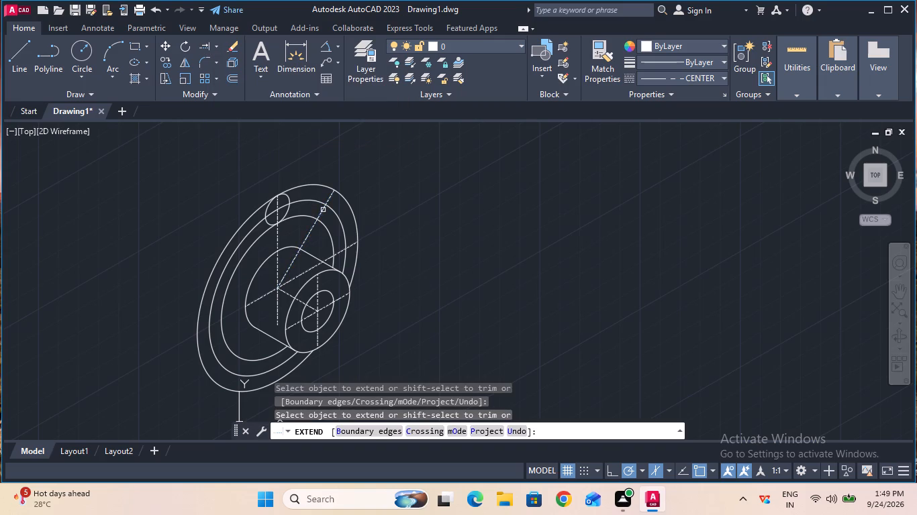
key("Escape")
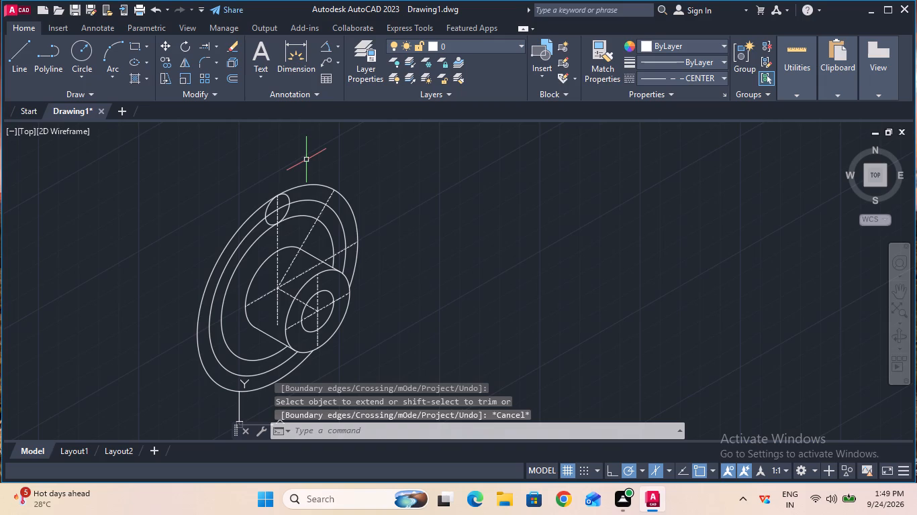
Measure the angle between the new steep centre line and the rear slanted centre line with an angular dimension.
left_click(324, 51)
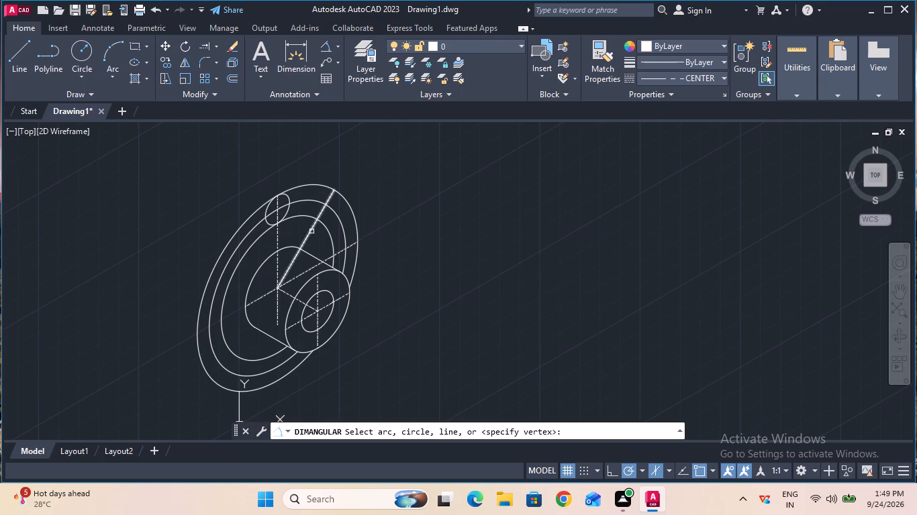
left_click(311, 231)
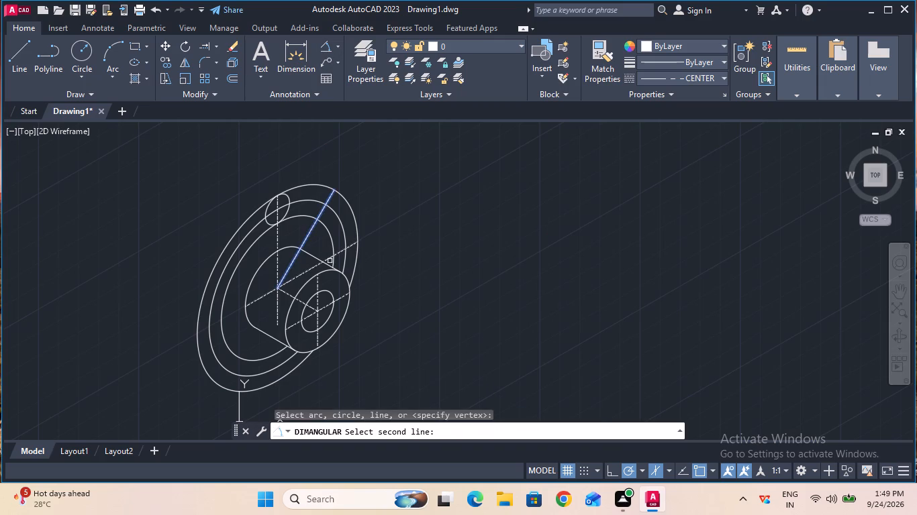
left_click(330, 258)
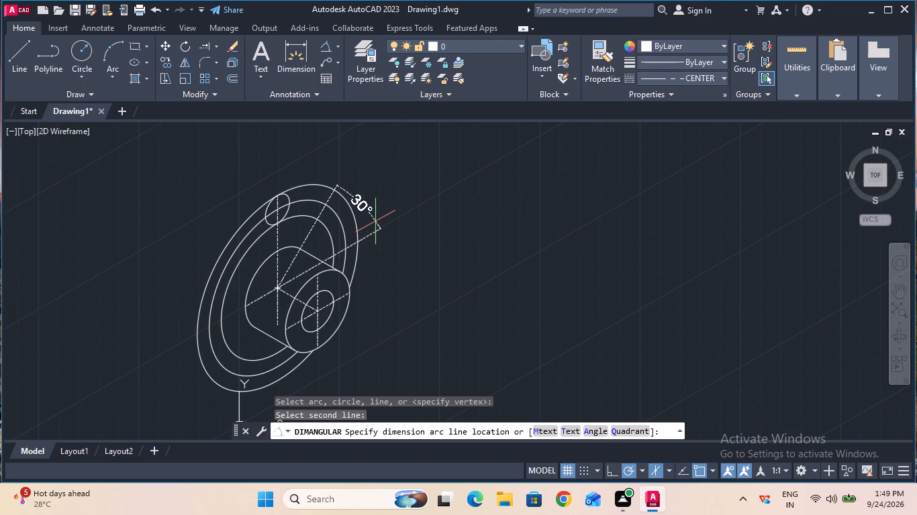
key("Escape")
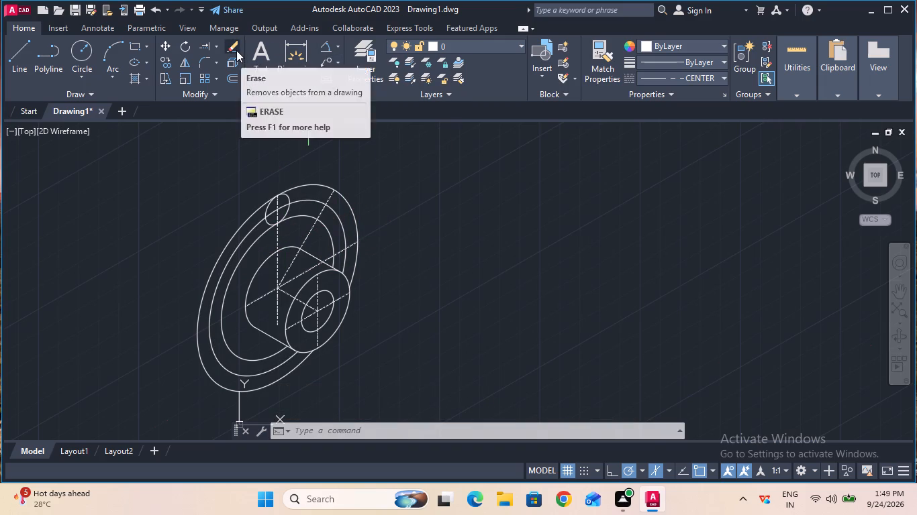
Extend the lower ends of the rear steep, slanted and vertical centre lines outward to the radius 50 isocircle.
left_click(205, 49)
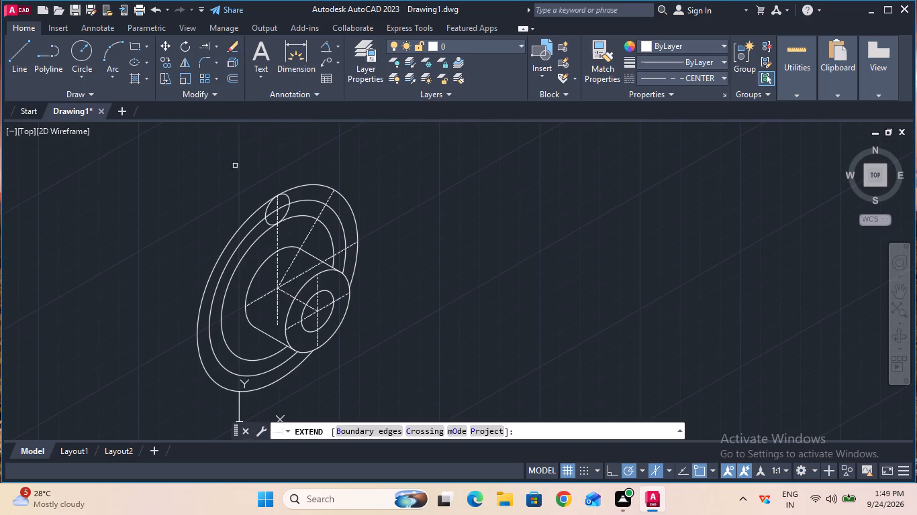
left_click(294, 262)
left_click(265, 312)
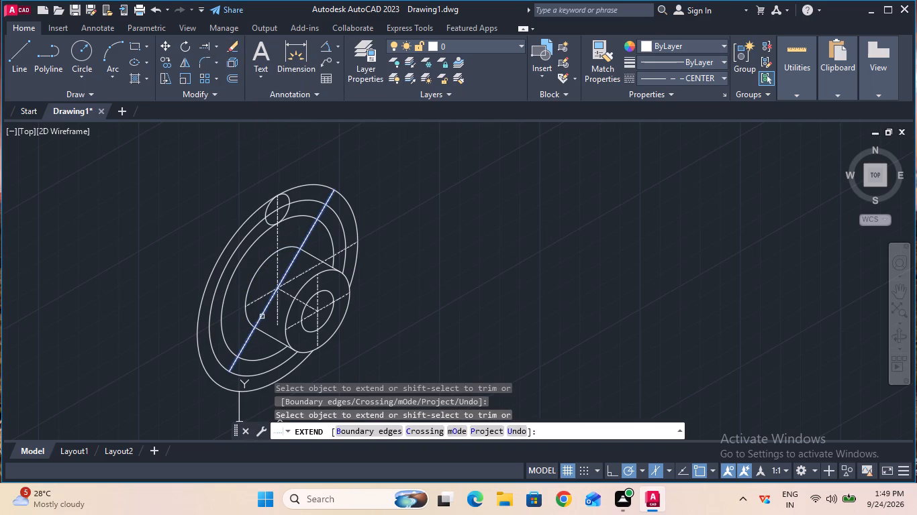
left_click(258, 322)
left_click(247, 338)
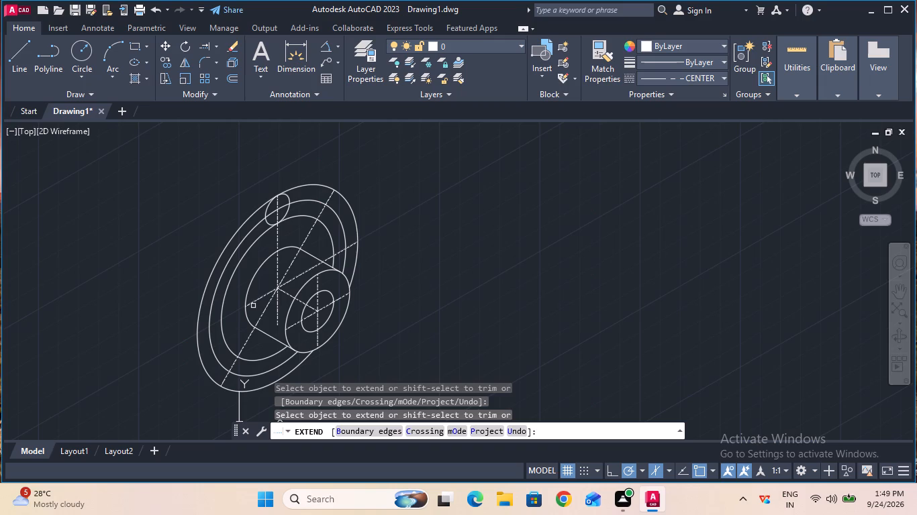
left_click(253, 304)
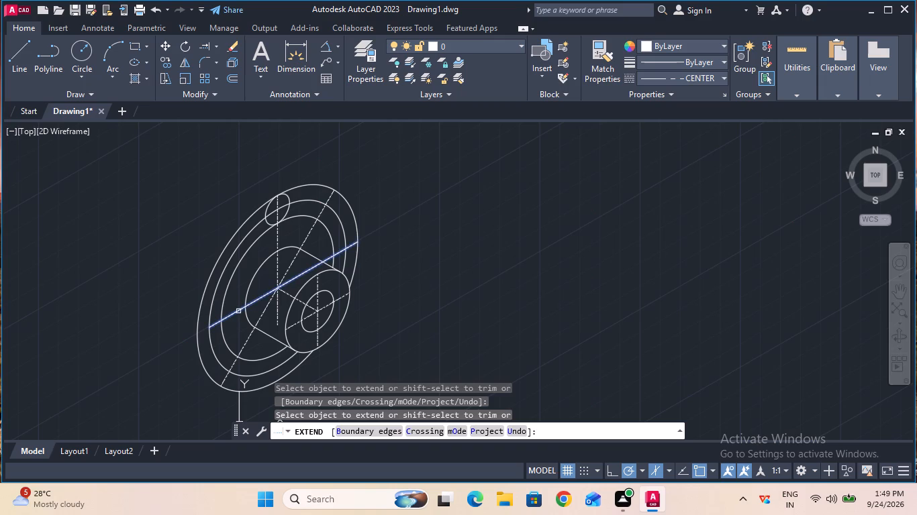
left_click(238, 311)
left_click(232, 314)
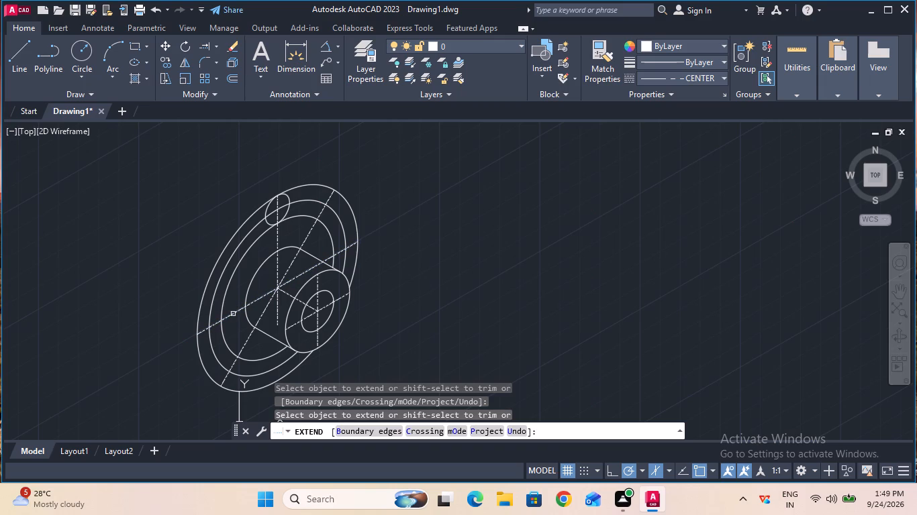
left_click(277, 321)
left_click(277, 331)
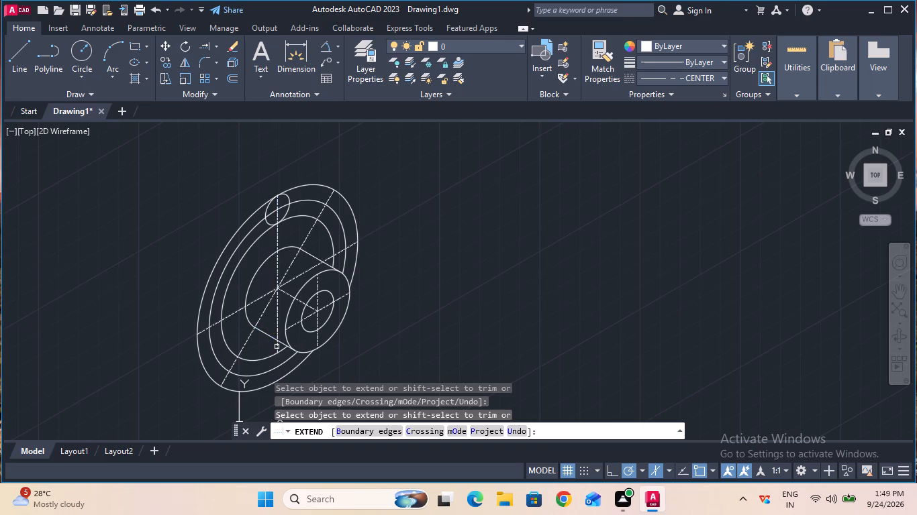
left_click(278, 347)
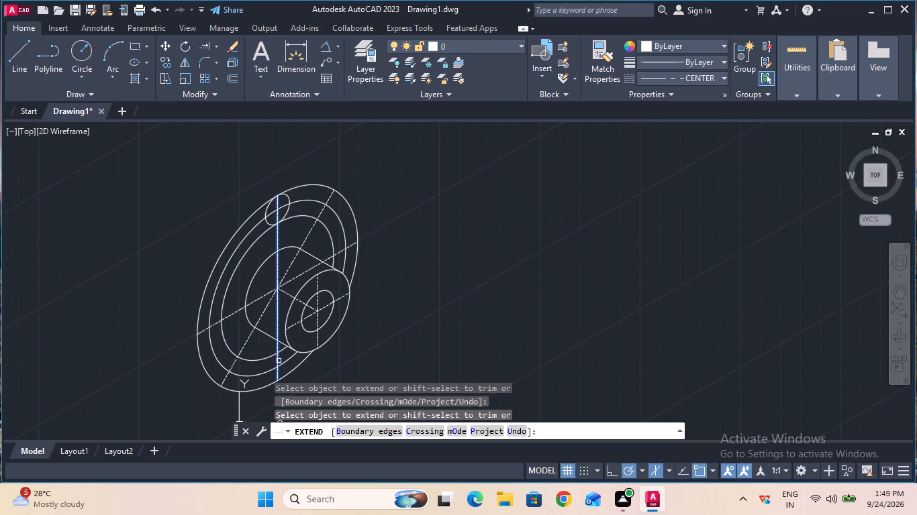
left_click(279, 361)
key("Escape")
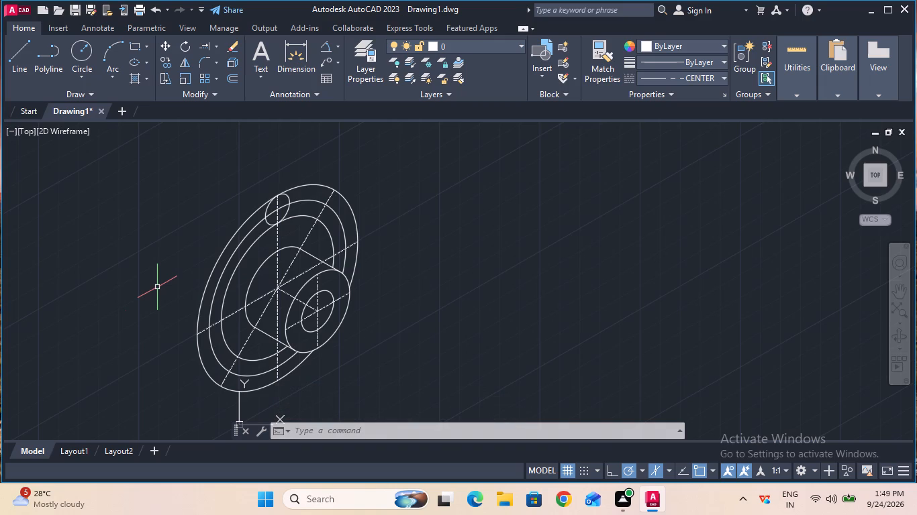
Measure the angle between the upper half of the rear vertical centre line and the lower half of the slanted one with an angular dimension.
left_click(322, 44)
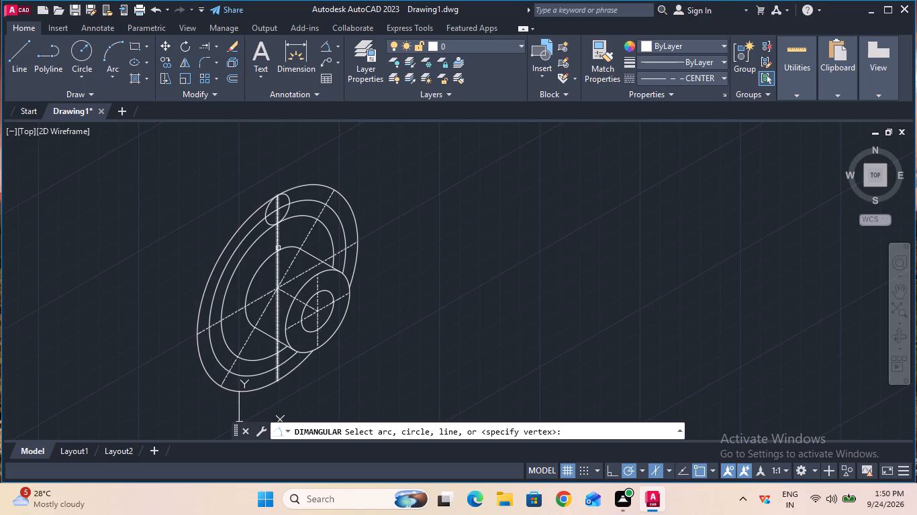
left_click(278, 248)
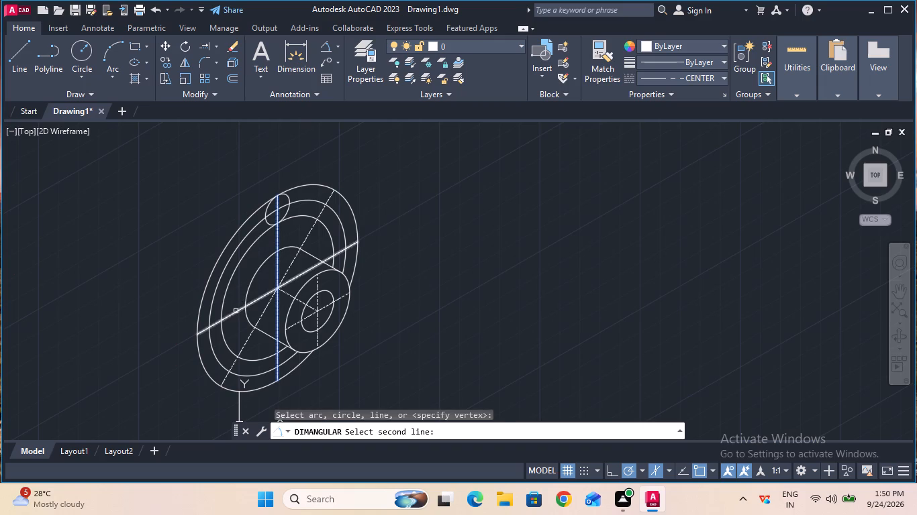
left_click(236, 312)
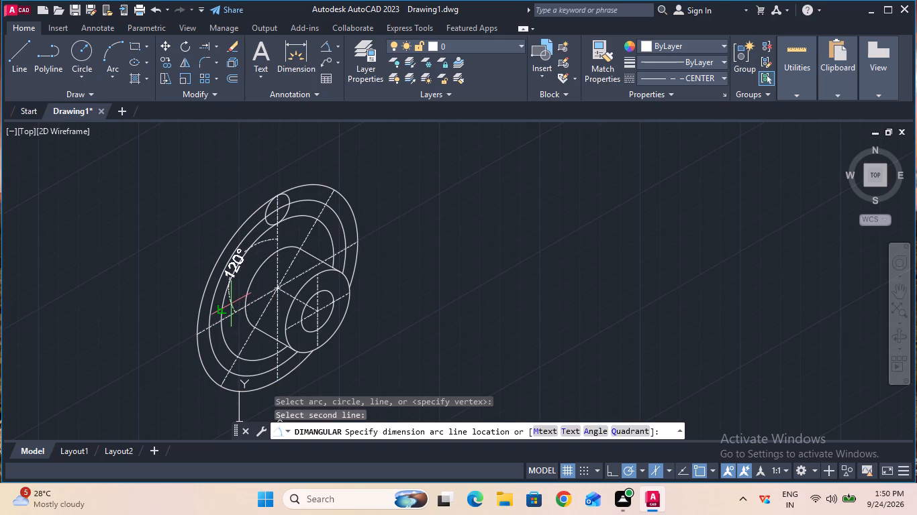
key("Escape")
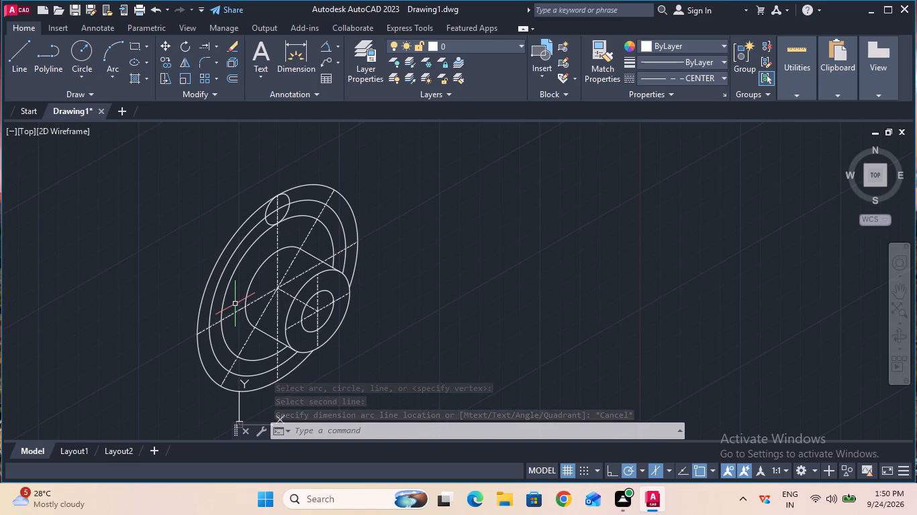
Measure the angle between the upper half of the rear vertical centre line and the lower half of the steep one with an angular dimension.
left_click(327, 44)
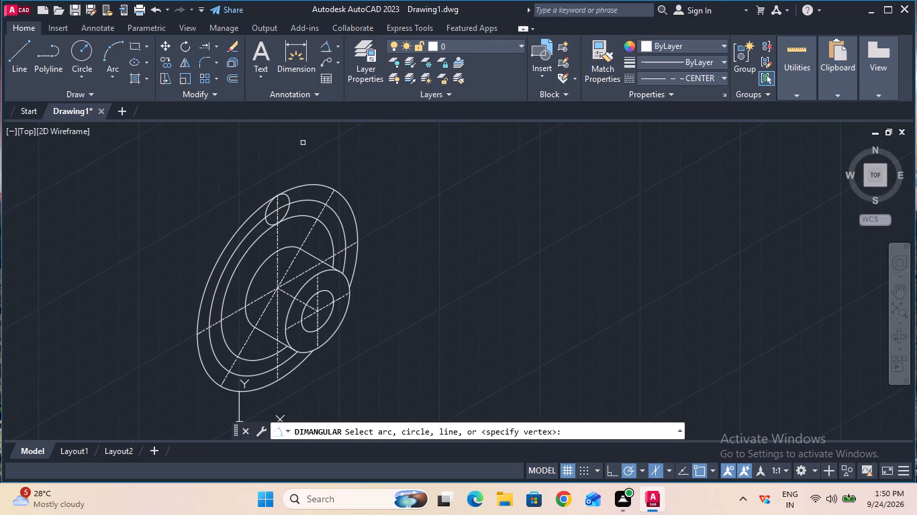
left_click(277, 256)
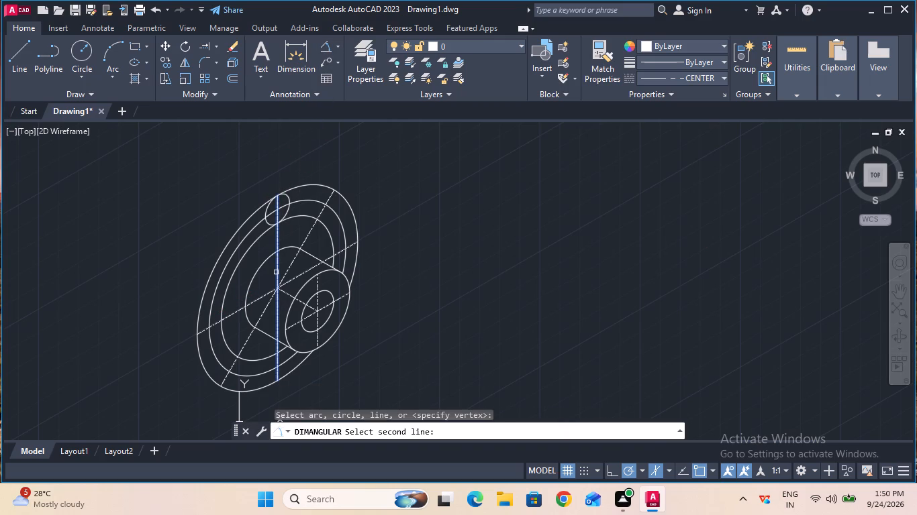
left_click(280, 312)
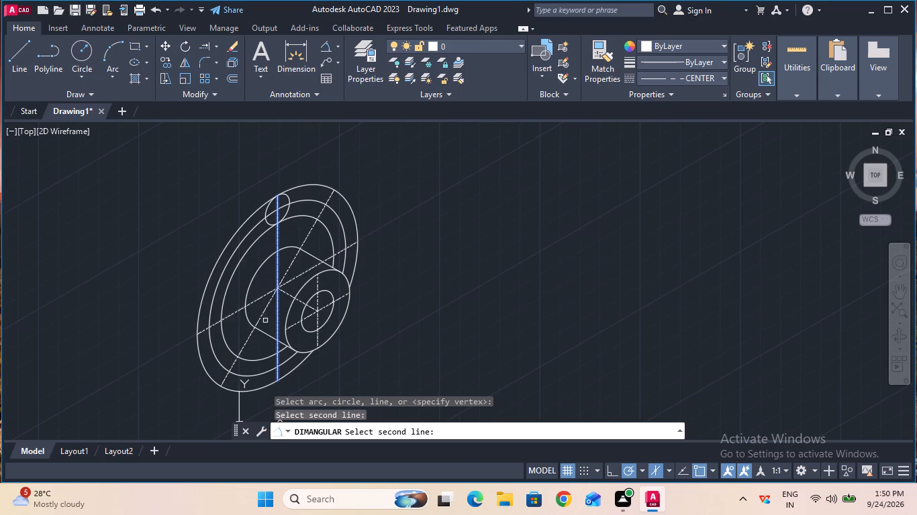
left_click(258, 321)
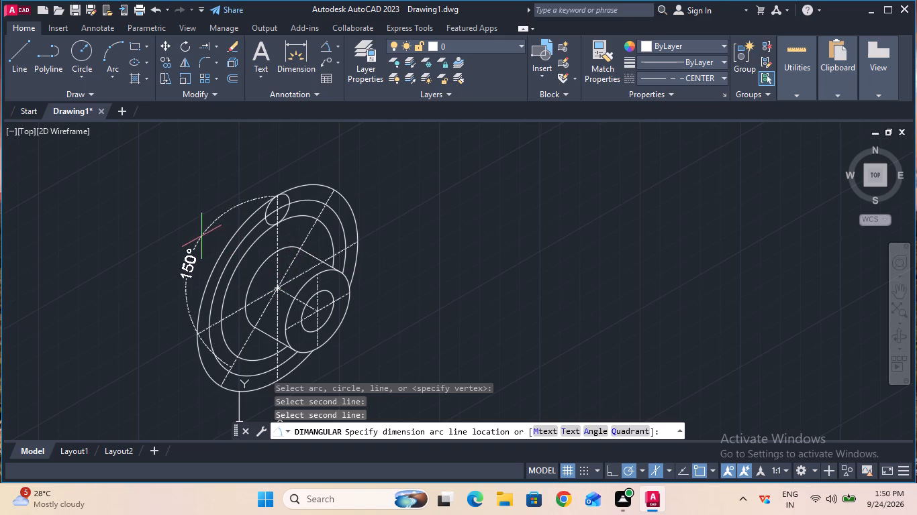
key("Escape")
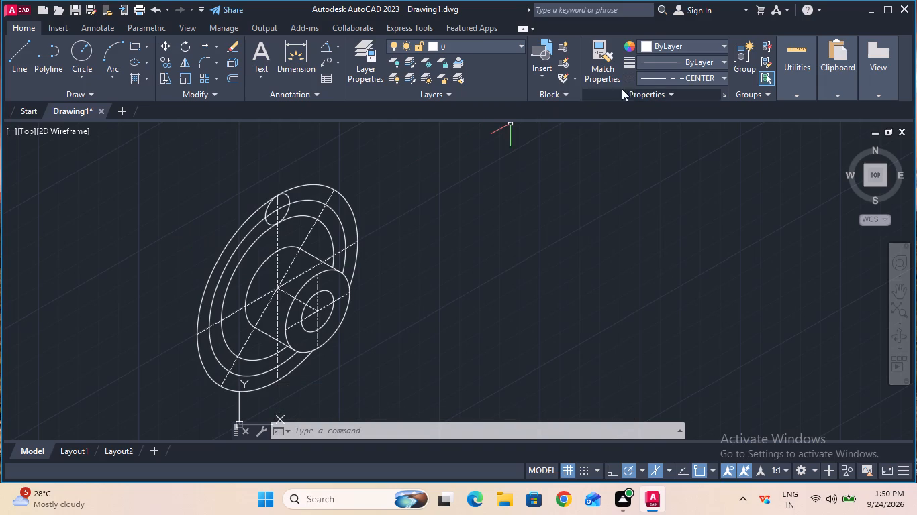
Set the current linetype to ByBlock.
left_click(662, 71)
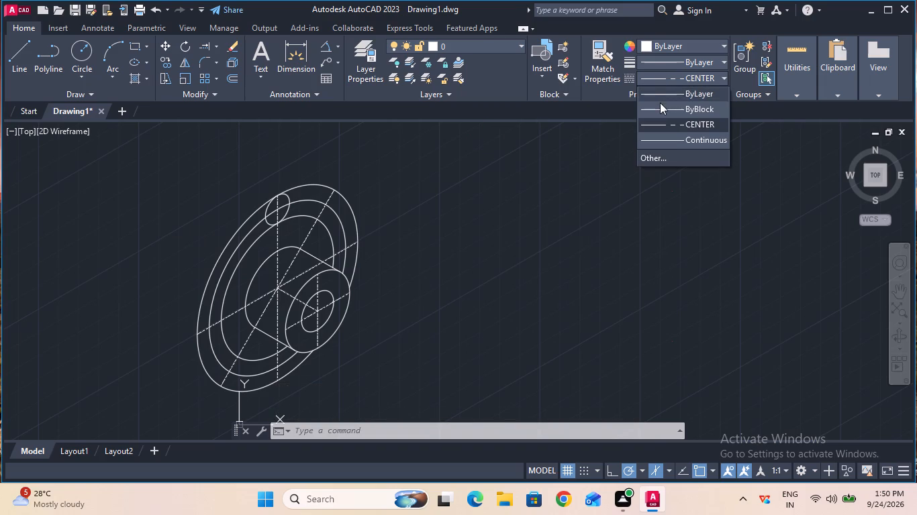
left_click(660, 104)
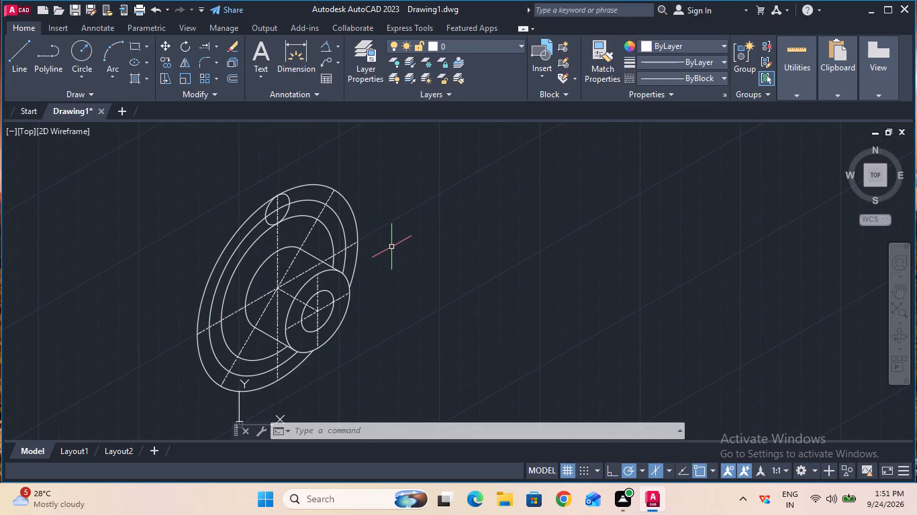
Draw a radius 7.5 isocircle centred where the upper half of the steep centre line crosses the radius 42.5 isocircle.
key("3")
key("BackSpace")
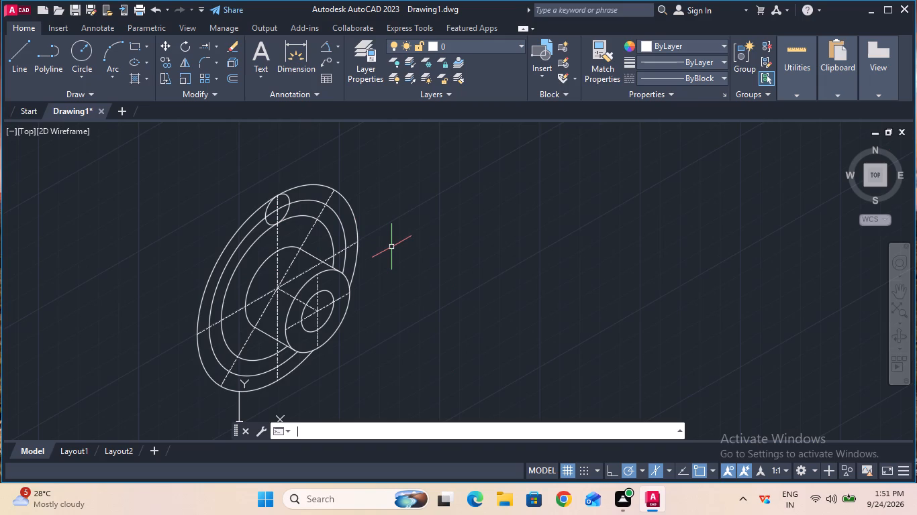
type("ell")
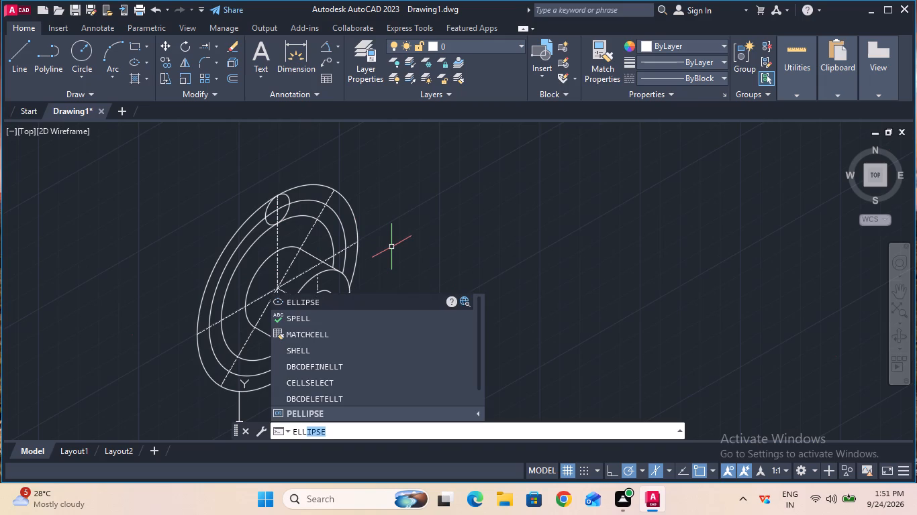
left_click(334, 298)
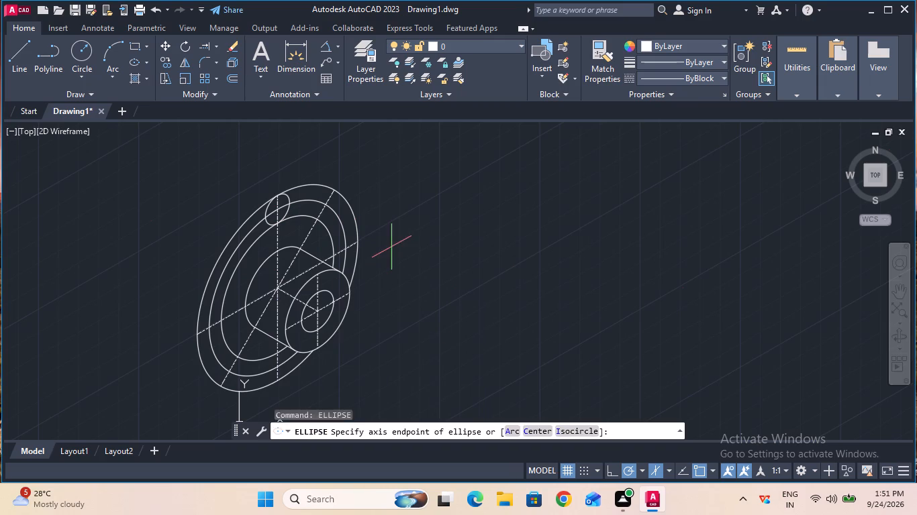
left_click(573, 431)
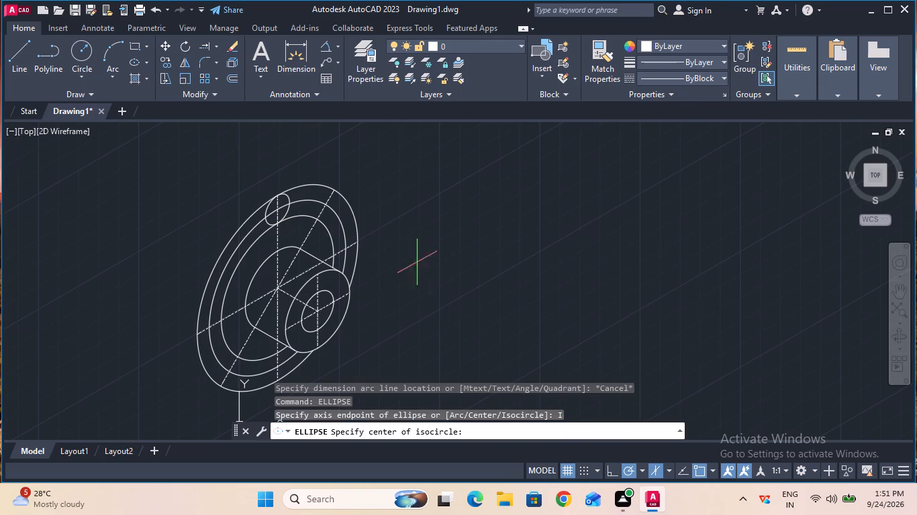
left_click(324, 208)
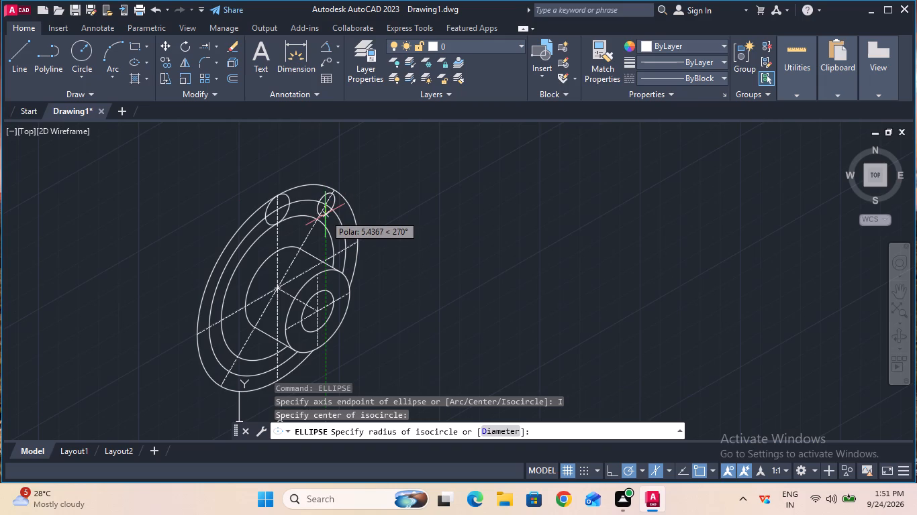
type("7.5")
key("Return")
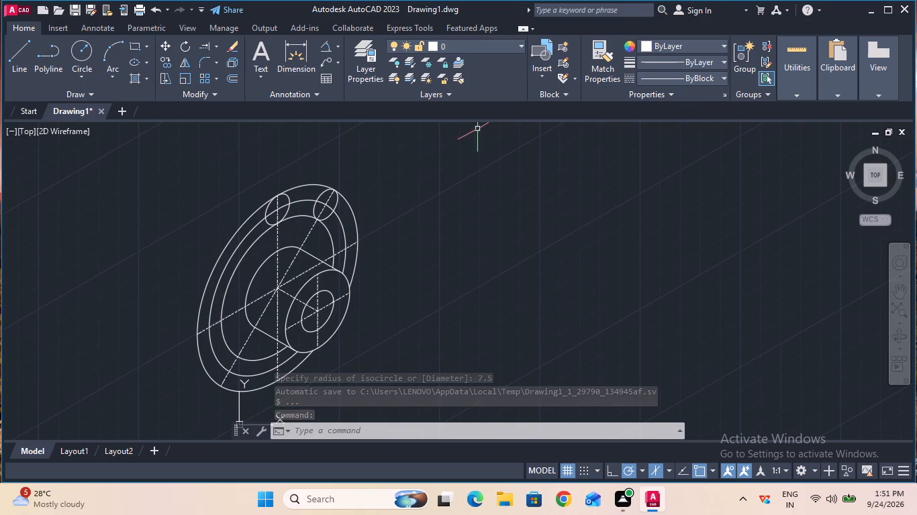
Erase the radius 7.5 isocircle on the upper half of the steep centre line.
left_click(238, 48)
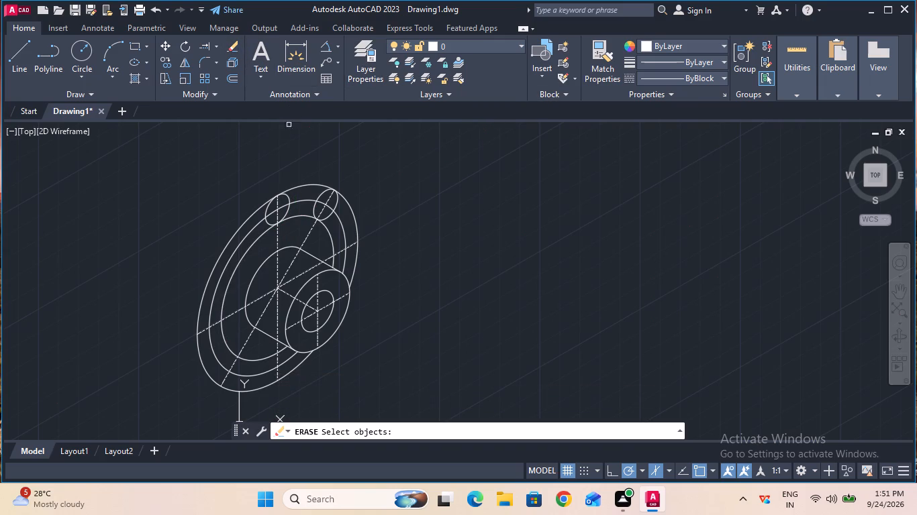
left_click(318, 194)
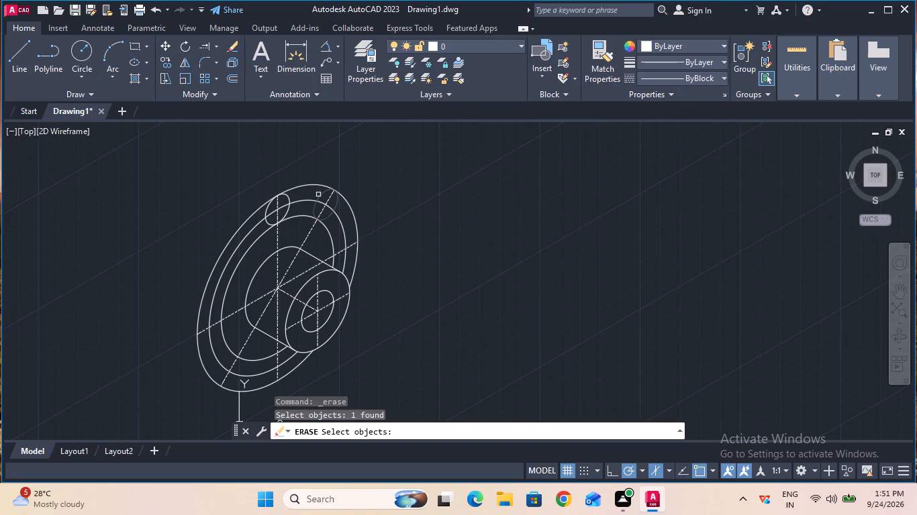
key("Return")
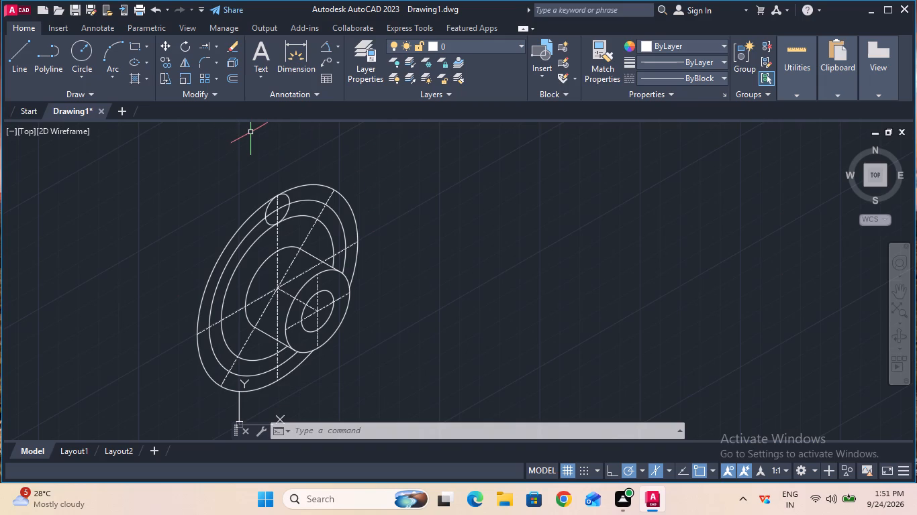
Draw a radius 7.5 isocircle centred where the upper half of the slanted centre line crosses the radius 42.5 isocircle.
type("ell")
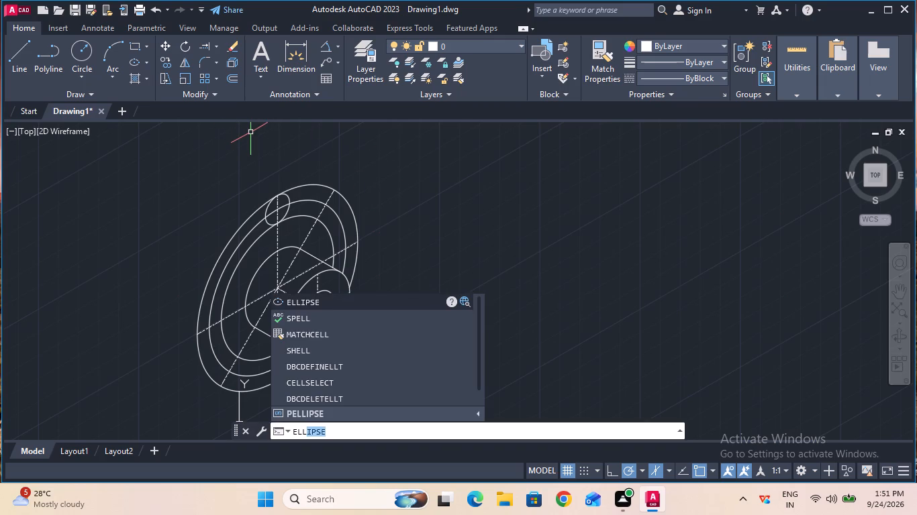
left_click(332, 300)
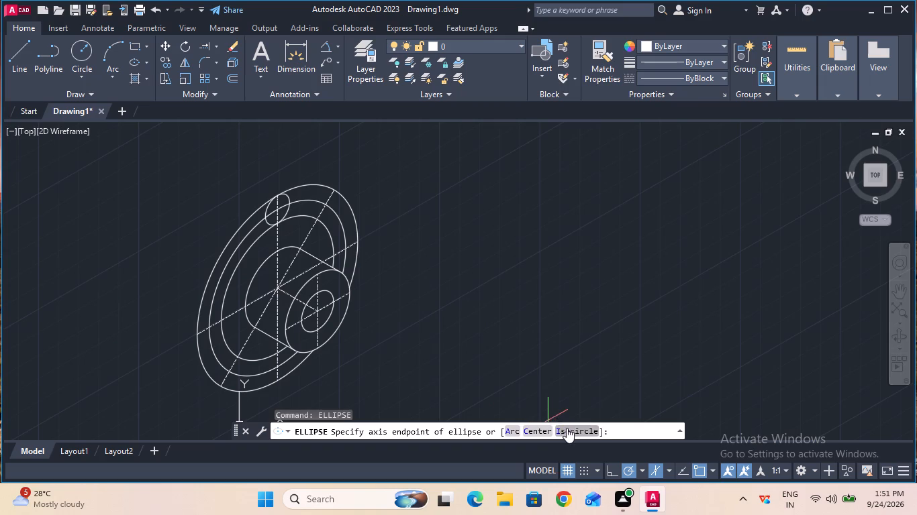
left_click(569, 428)
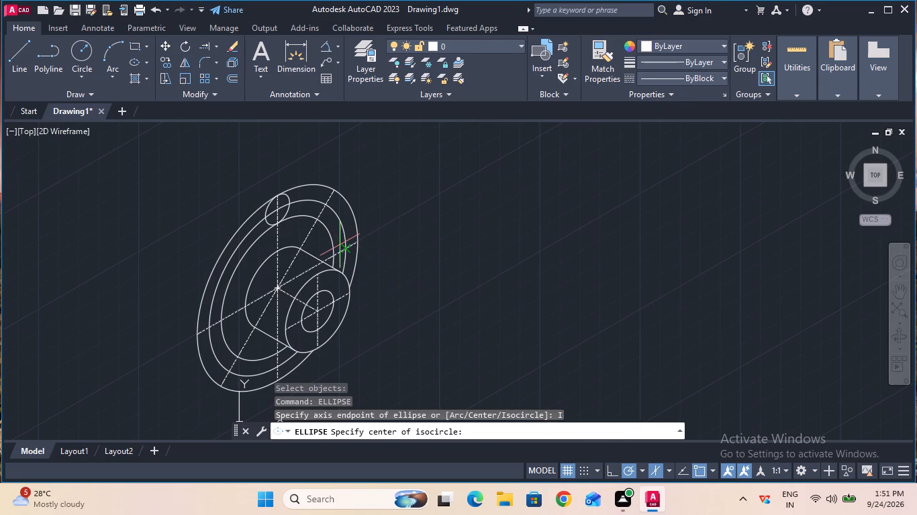
left_click(344, 247)
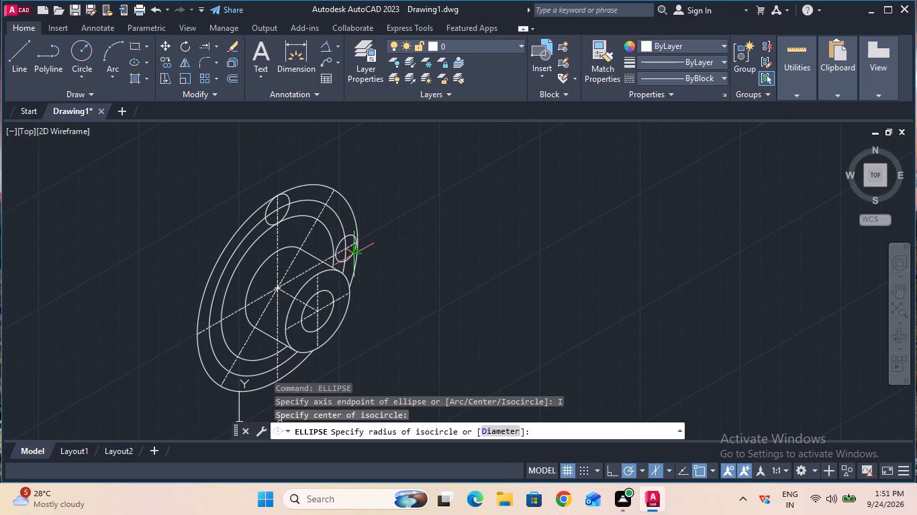
type("7.")
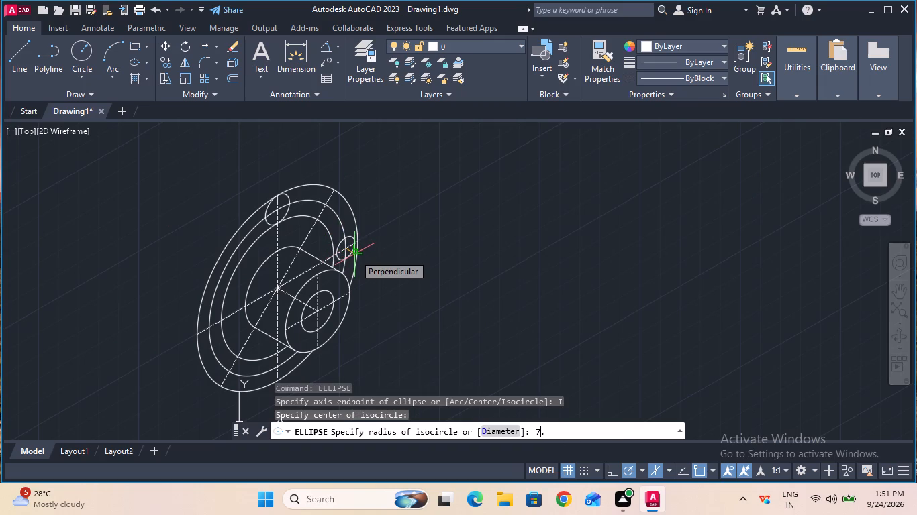
key("5")
key("Return")
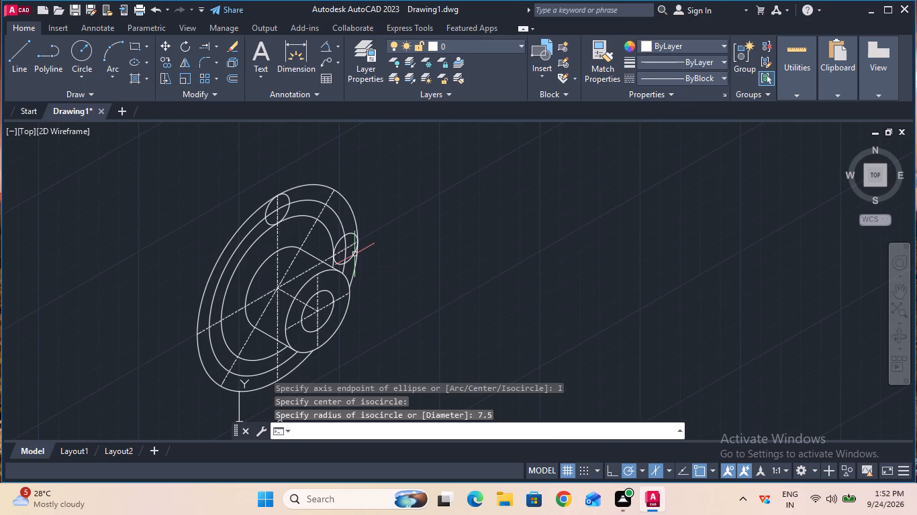
key("Escape")
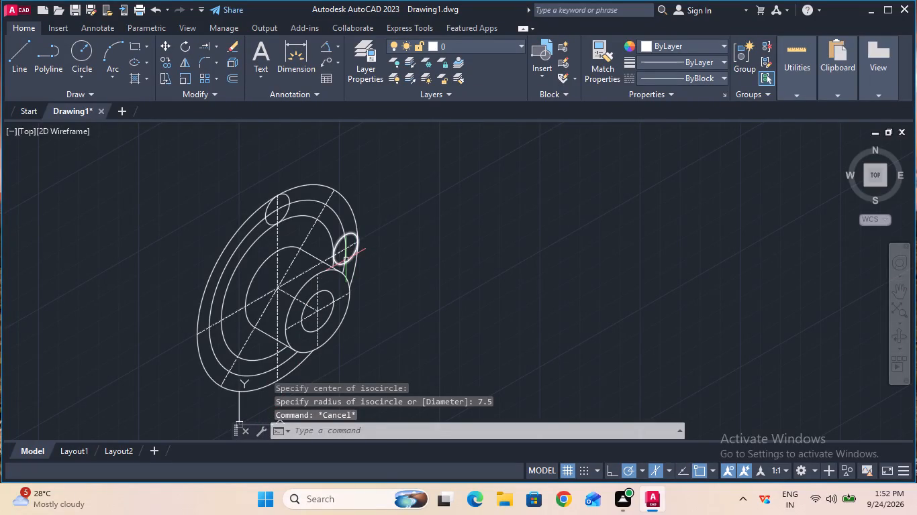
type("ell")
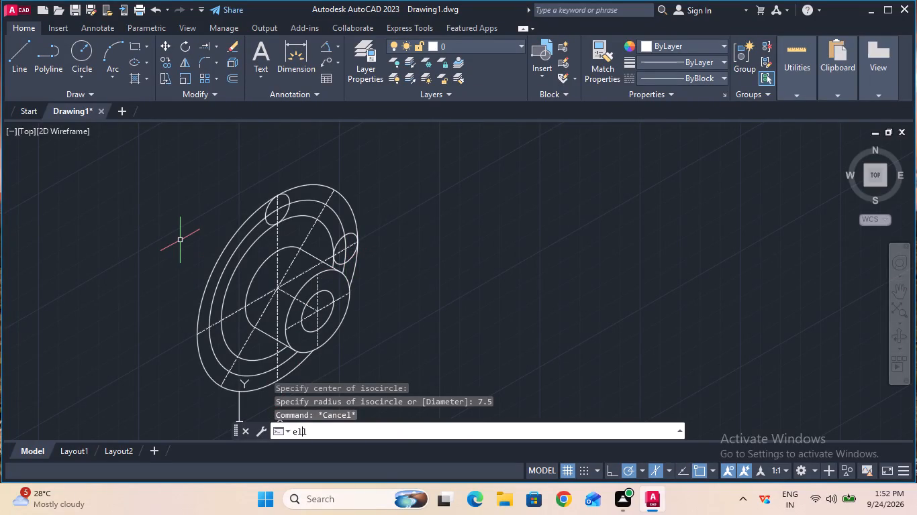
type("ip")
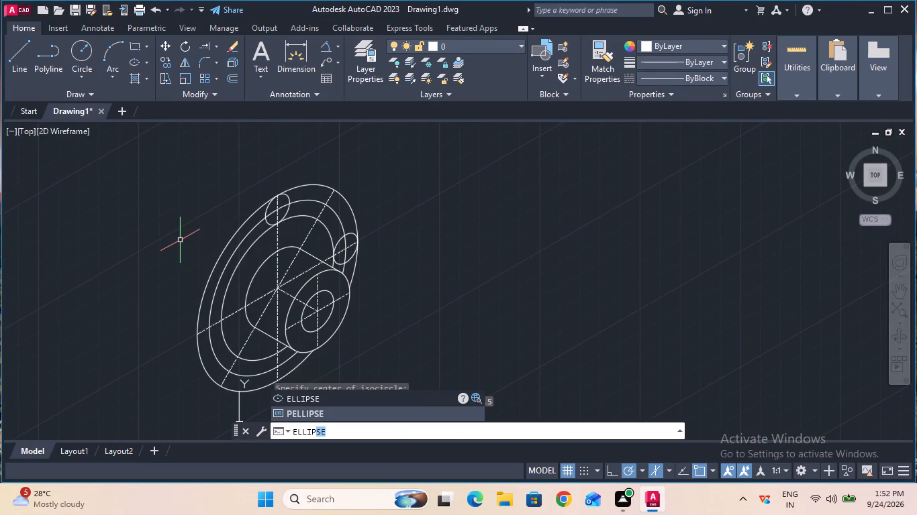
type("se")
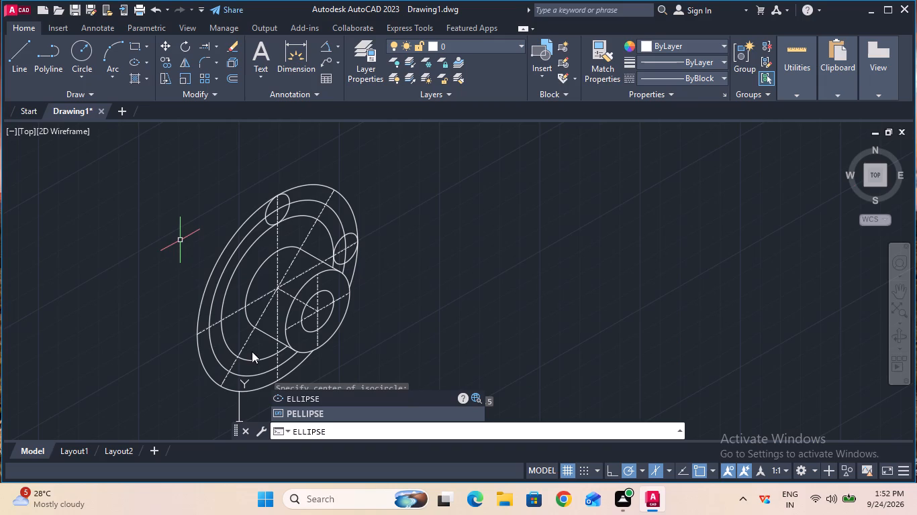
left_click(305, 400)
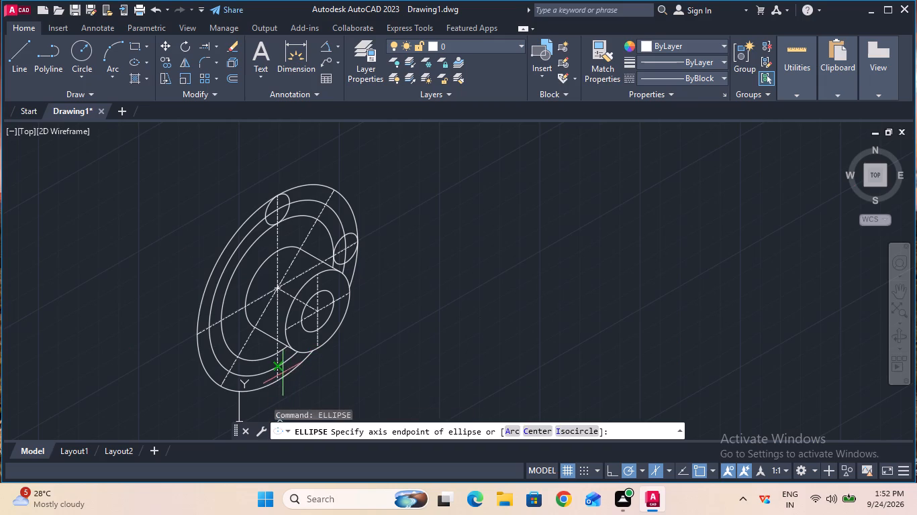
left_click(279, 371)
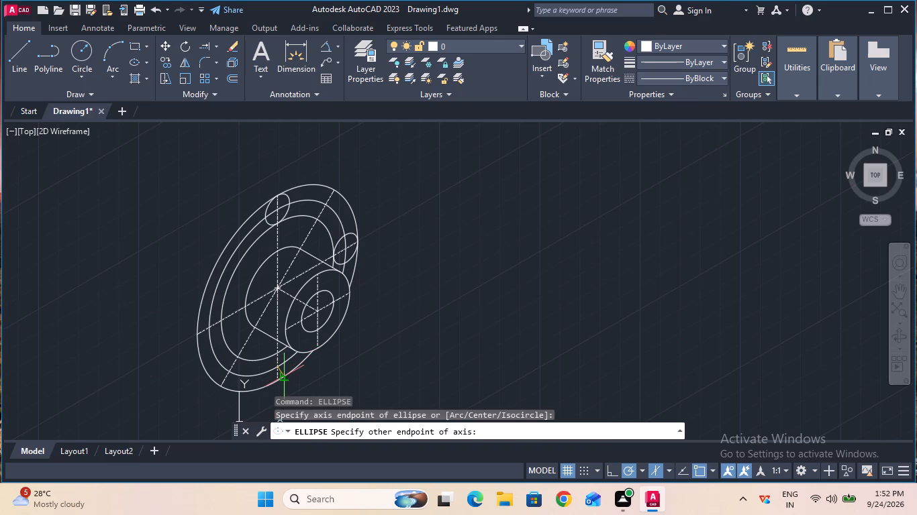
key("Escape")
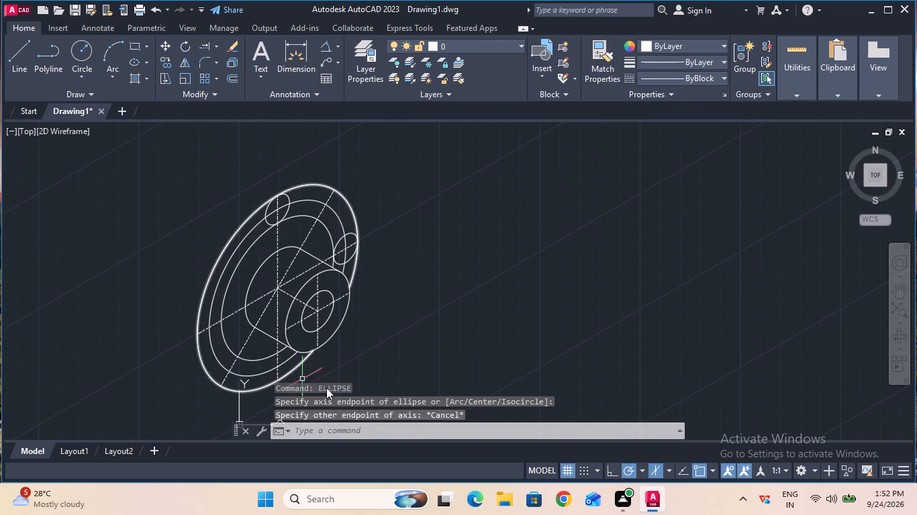
Draw a radius 7.5 isocircle centred where the lower half of the rear vertical centre line crosses the radius 42.5 isocircle.
type("ell")
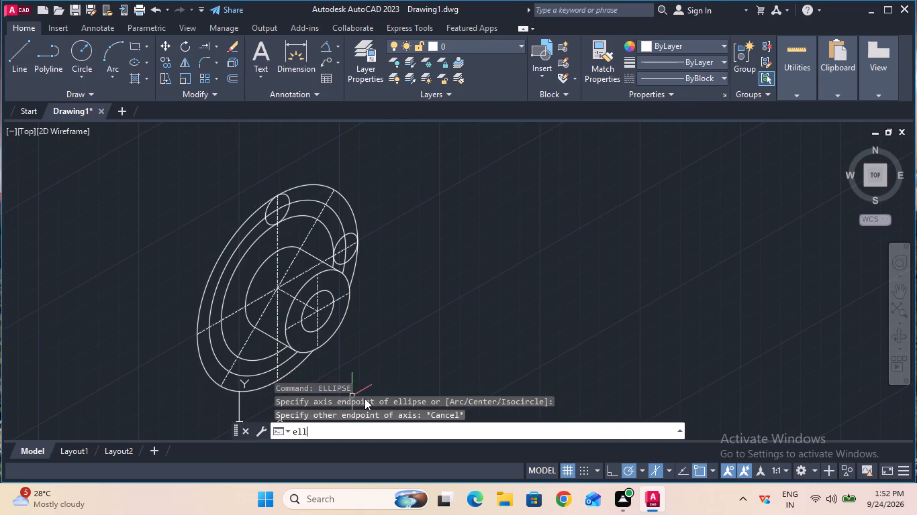
left_click(395, 296)
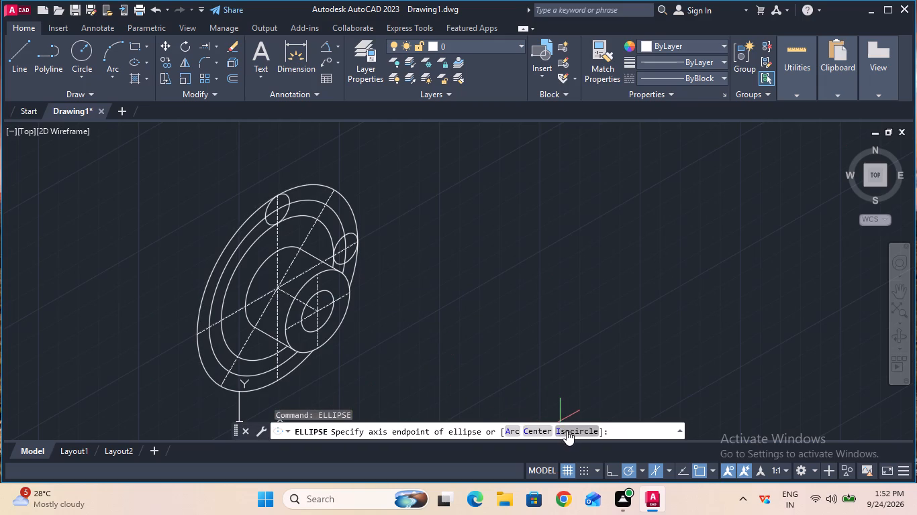
left_click(567, 431)
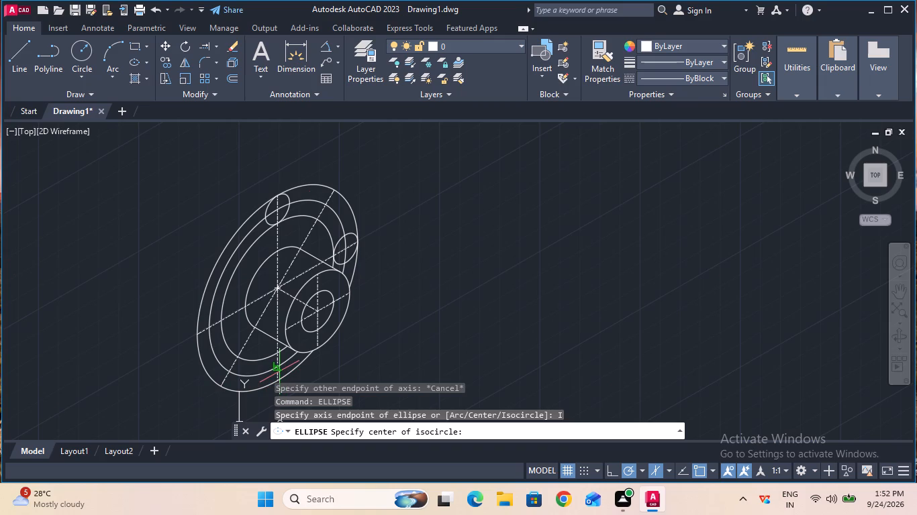
left_click(275, 366)
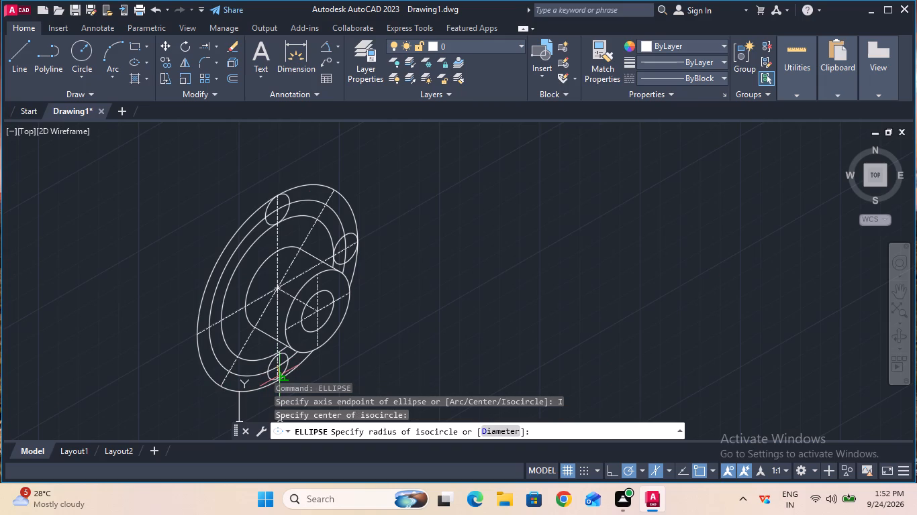
type("7.")
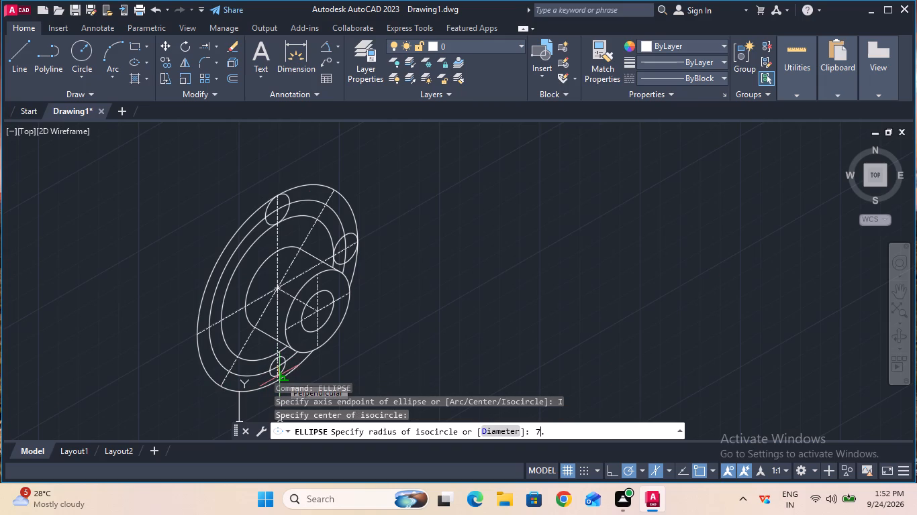
key("5")
key("Return")
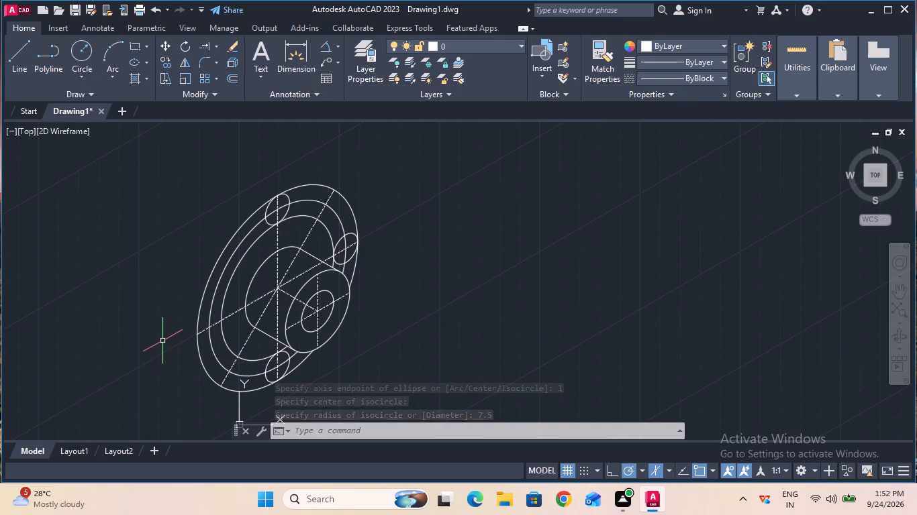
Draw a radius 7.5 isocircle centred where the lower half of the slanted centre line crosses the radius 42.5 isocircle.
type("ell")
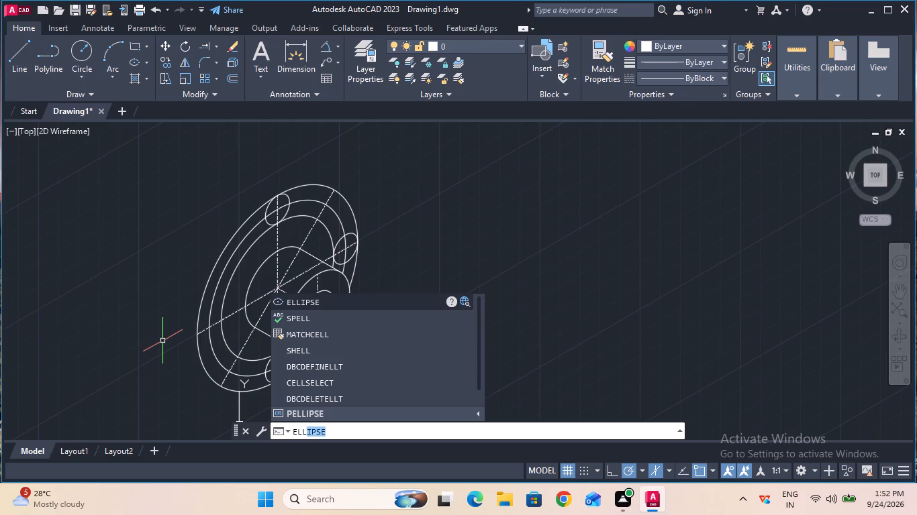
key("i")
type("pse")
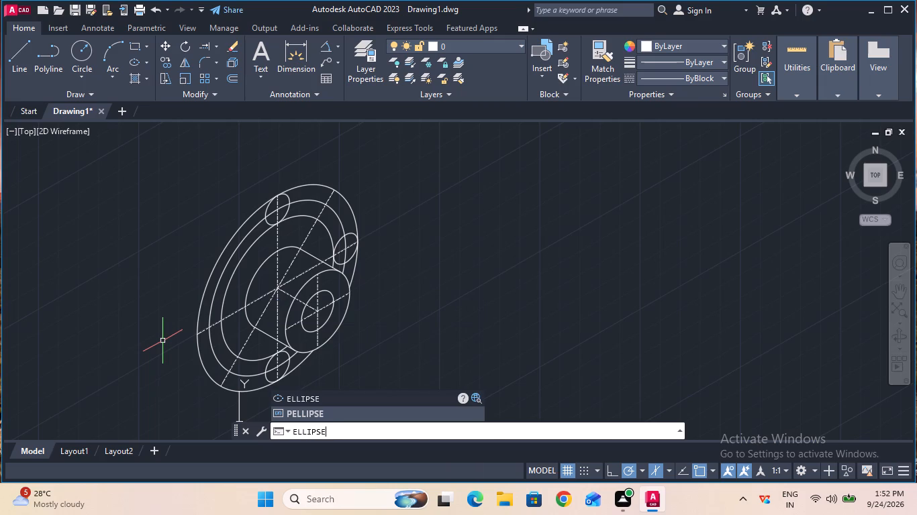
key("Return")
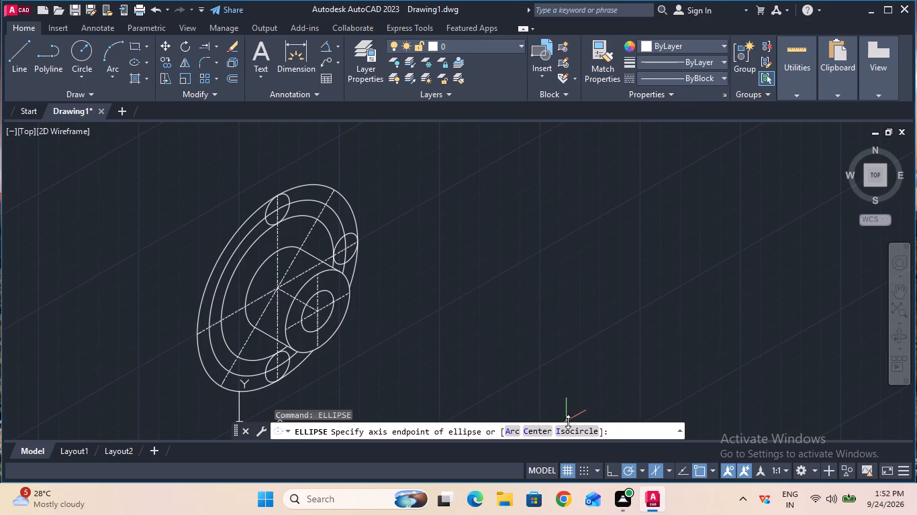
left_click(573, 432)
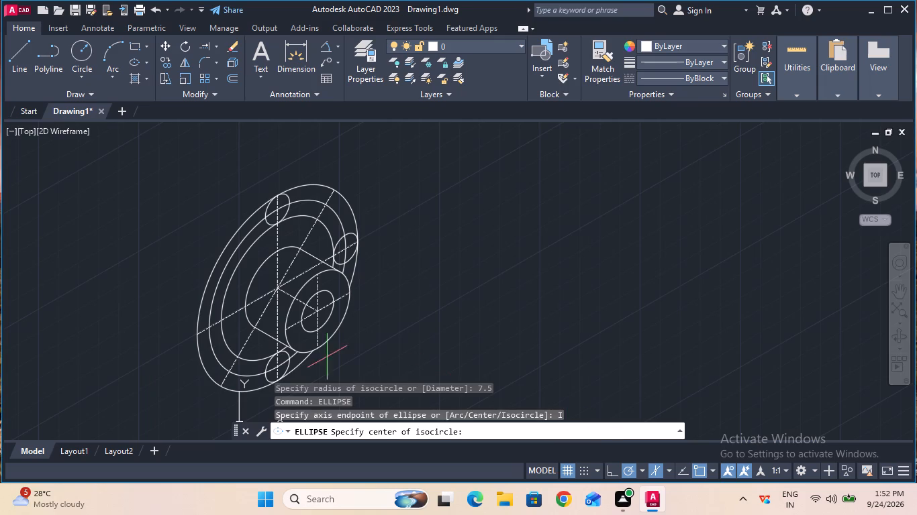
left_click(207, 328)
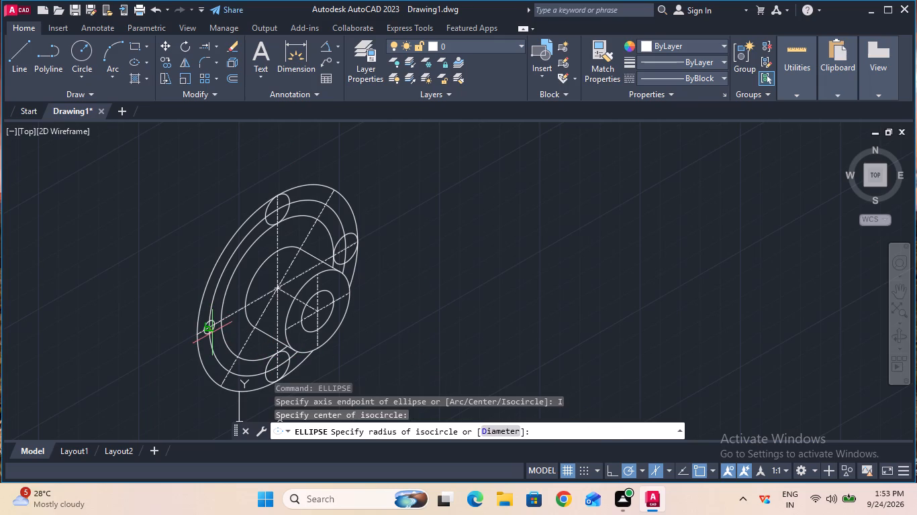
key("7")
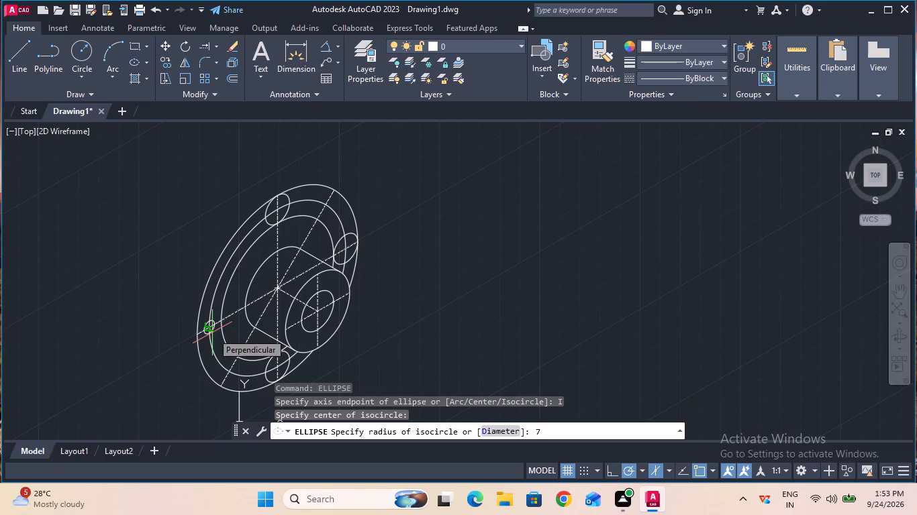
key("period")
key("5")
key("Return")
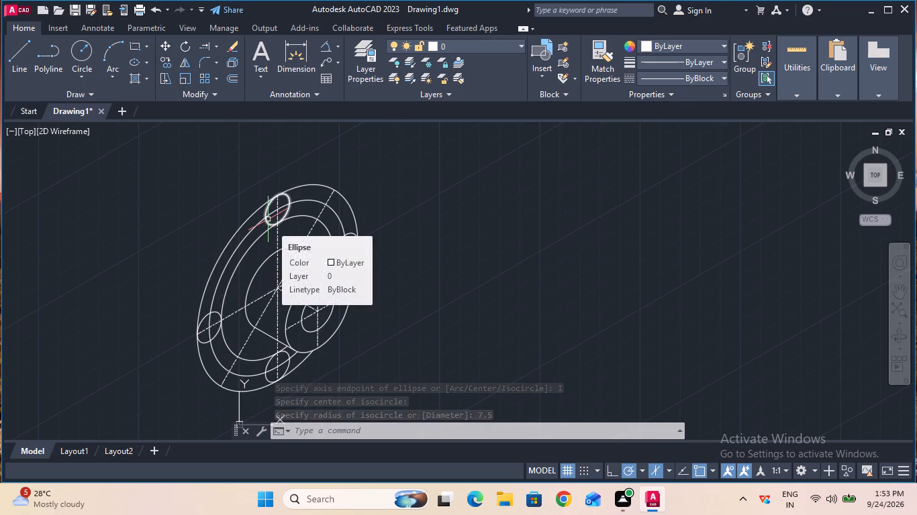
Draw a diameter 6 isocircle concentric with the radius 7.5 isocircle on the upper half of the rear vertical centre line.
scroll(268, 219, "up", 2, "ctrl")
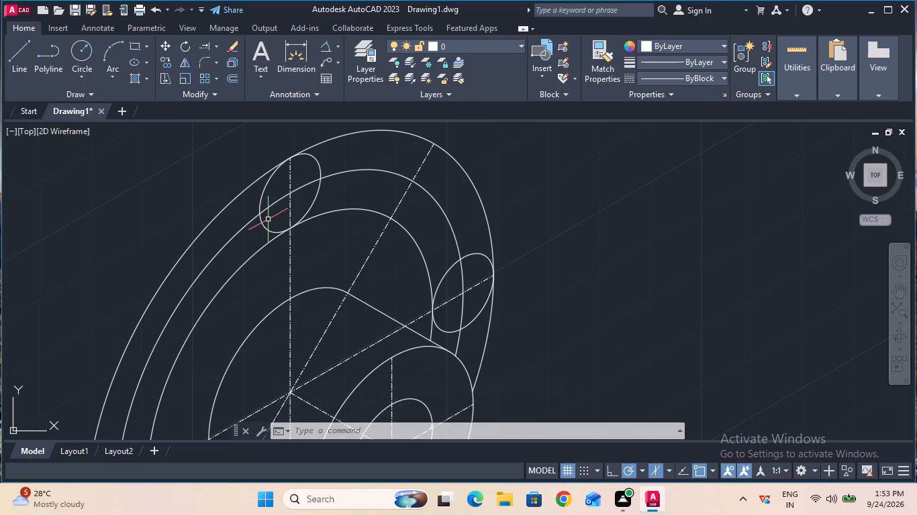
left_click(436, 425)
type("ell")
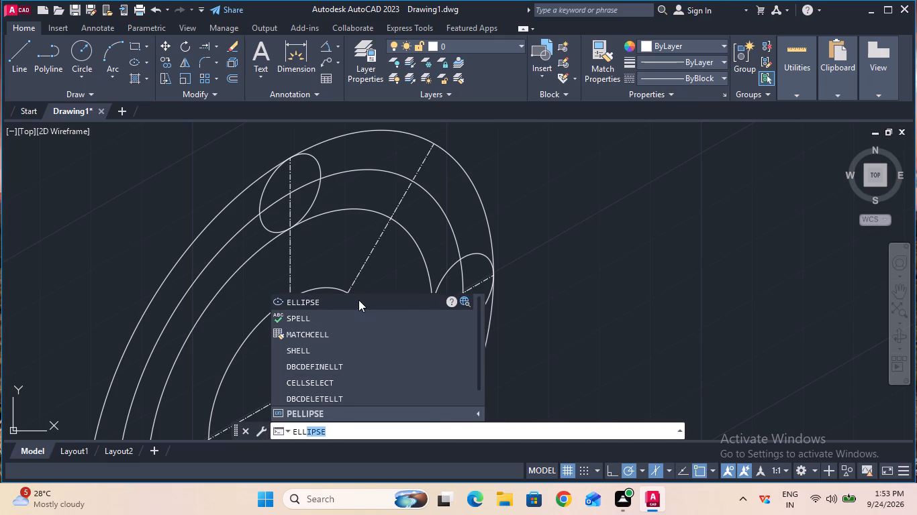
left_click(358, 300)
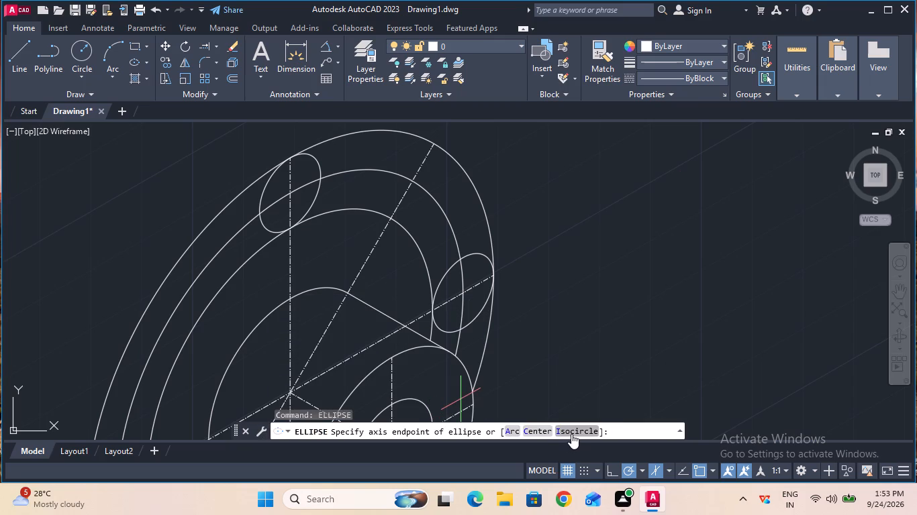
left_click(571, 434)
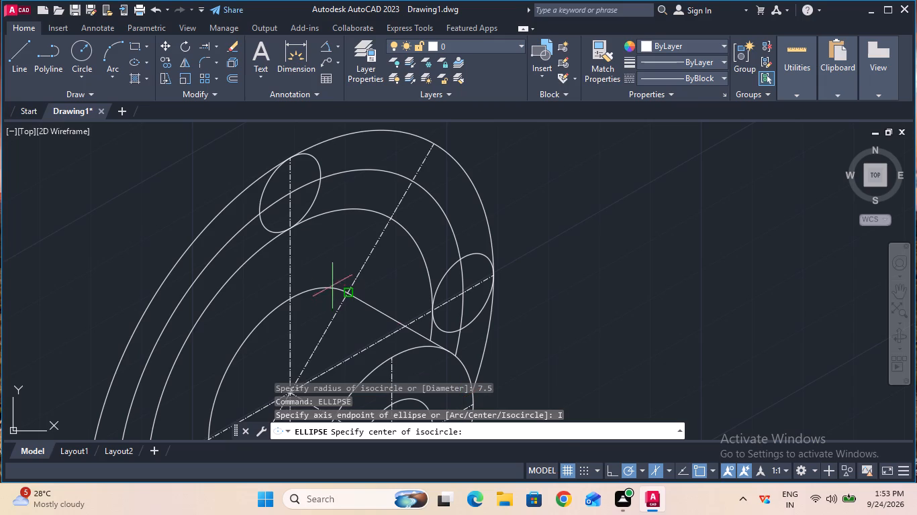
left_click(287, 197)
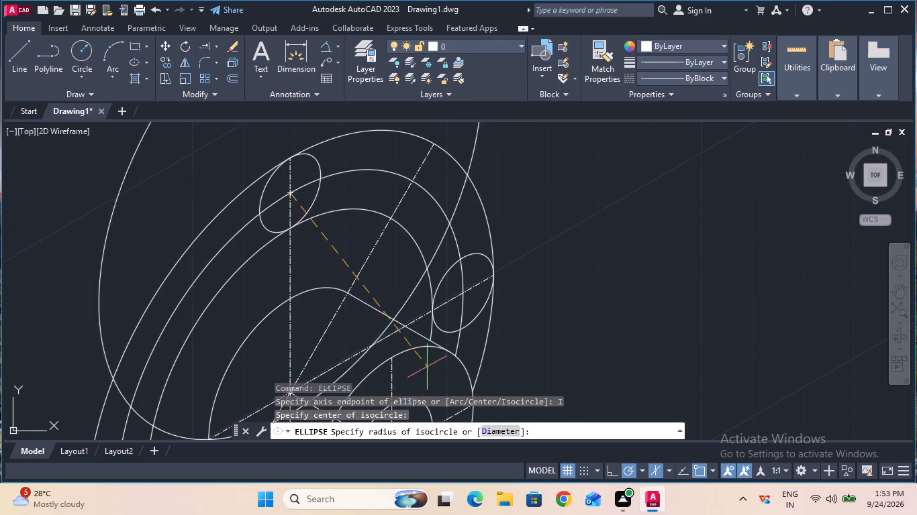
left_click(489, 432)
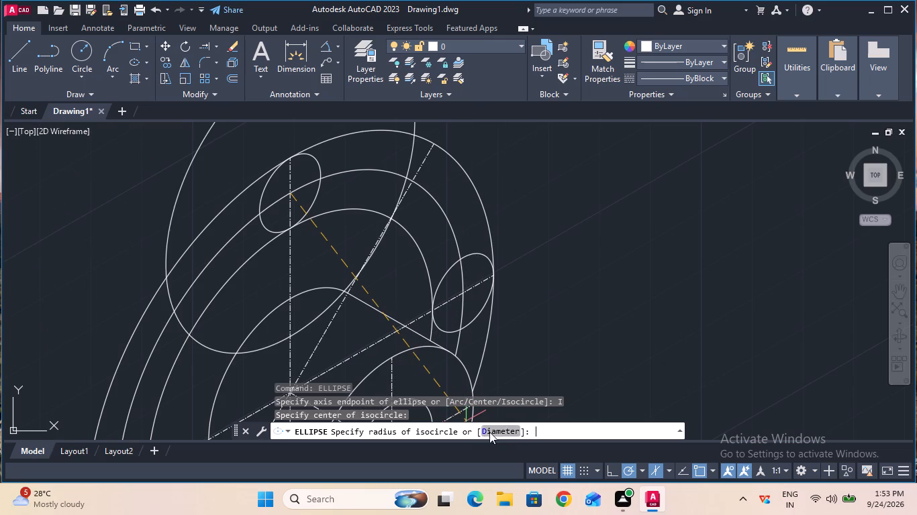
left_click(485, 431)
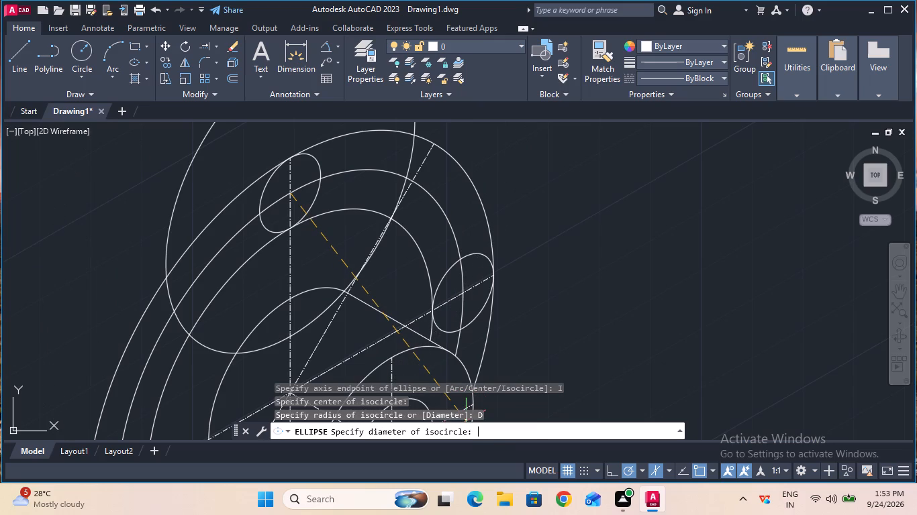
key("6")
key("Return")
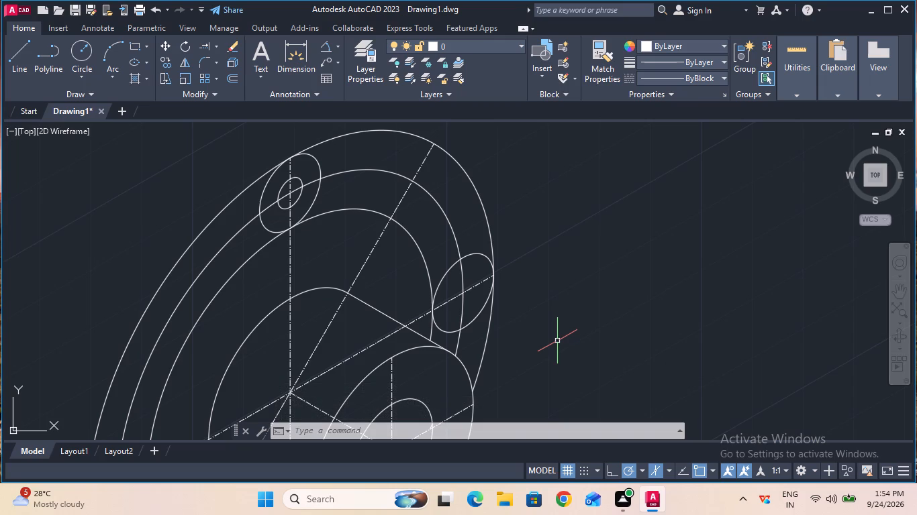
Copy the diameter 6 isocircle from its centre to where the steep and slanted centre lines' upper halves cross the radius 42.5 isocircle.
scroll(557, 341, "down", 3, "ctrl")
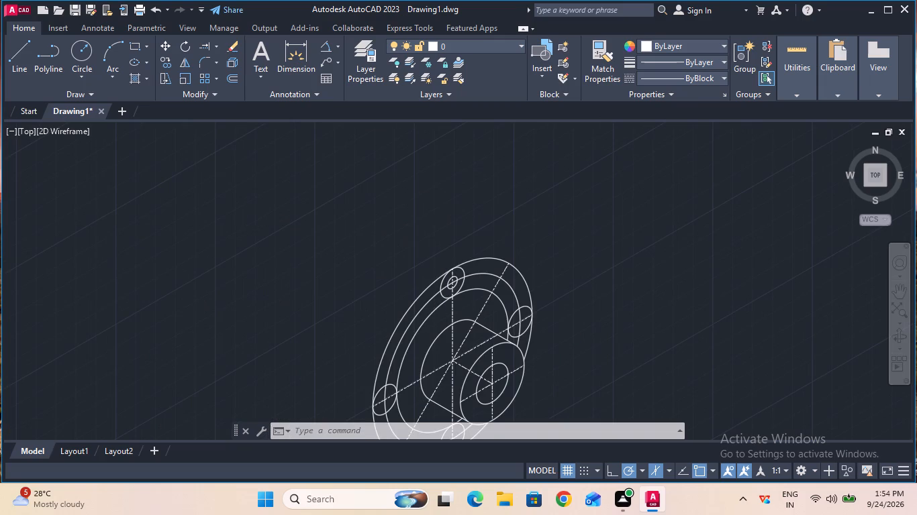
scroll(557, 341, "up", 2, "ctrl")
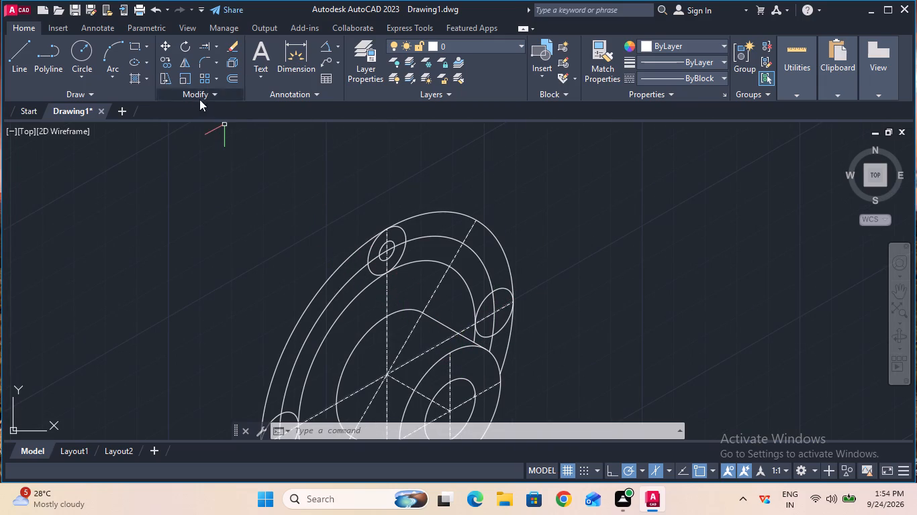
left_click(171, 66)
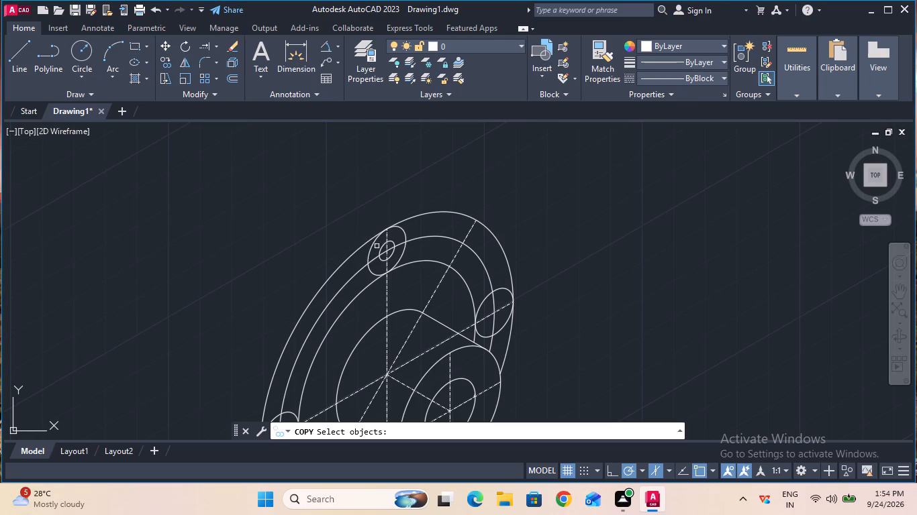
left_click(379, 249)
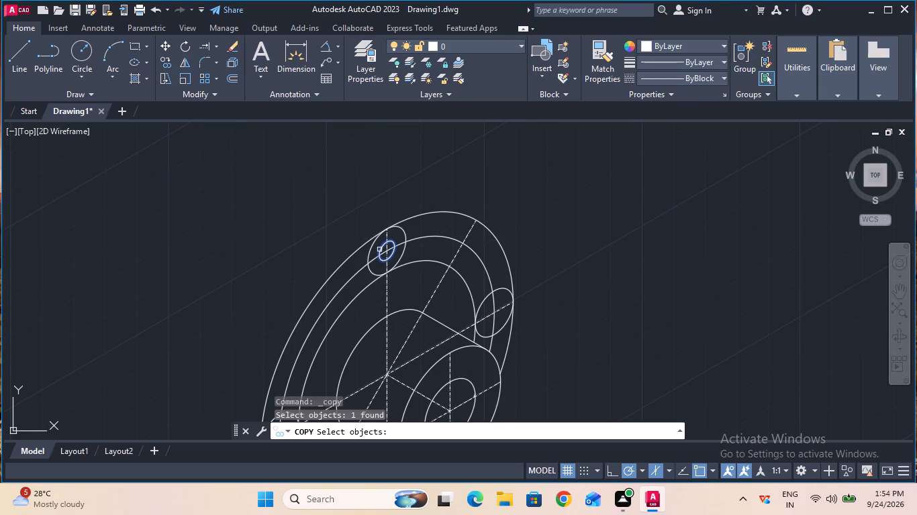
key("Return")
left_click(389, 251)
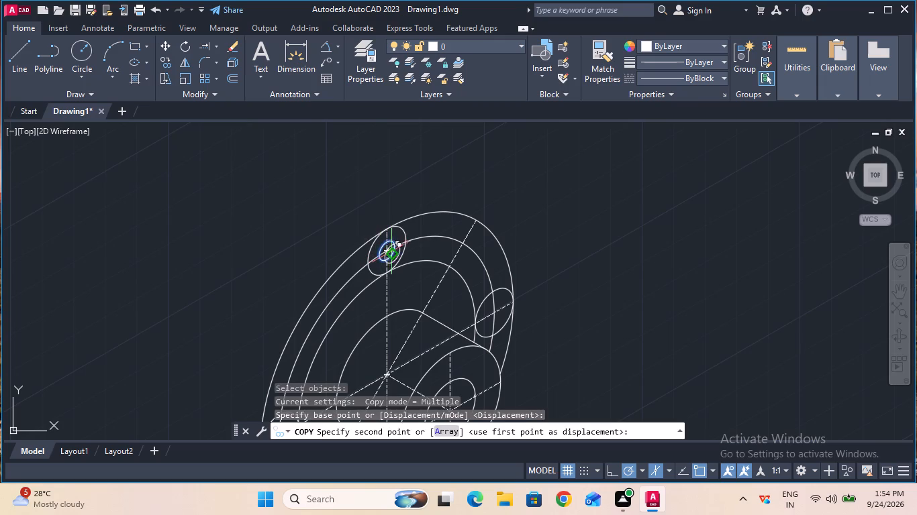
left_click(460, 242)
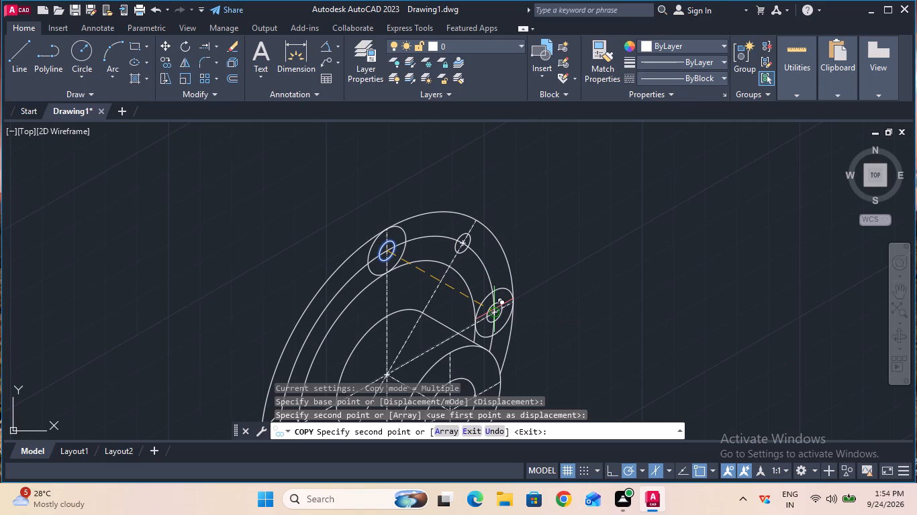
left_click(497, 312)
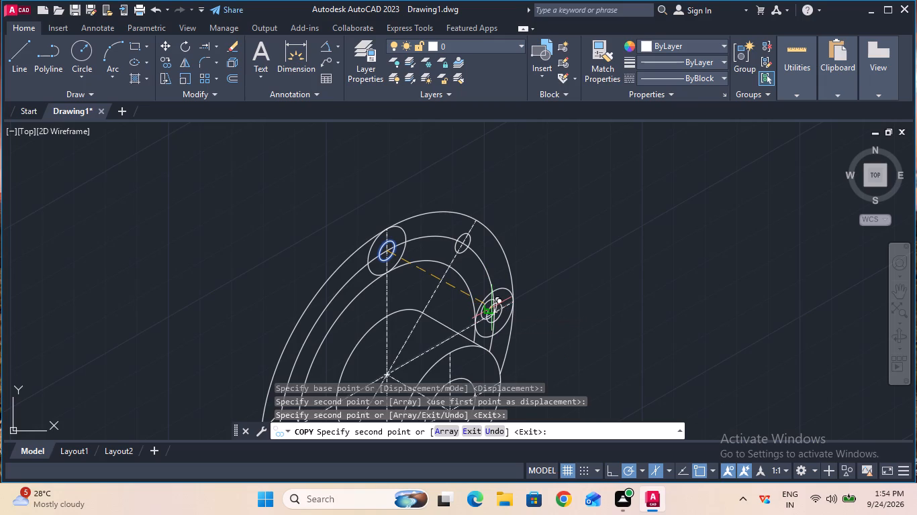
key("Escape")
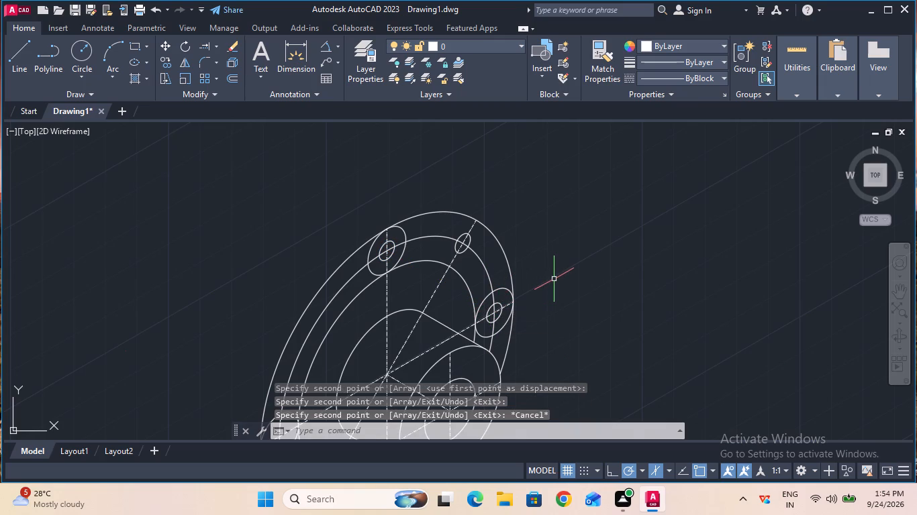
Copy the steep centre line's diameter 6 isocircle to the radius 42.5 isocircle's crossings with the lower halves of the steep, slanted and vertical centre lines.
left_click(902, 295)
left_click_drag(597, 342, 625, 223)
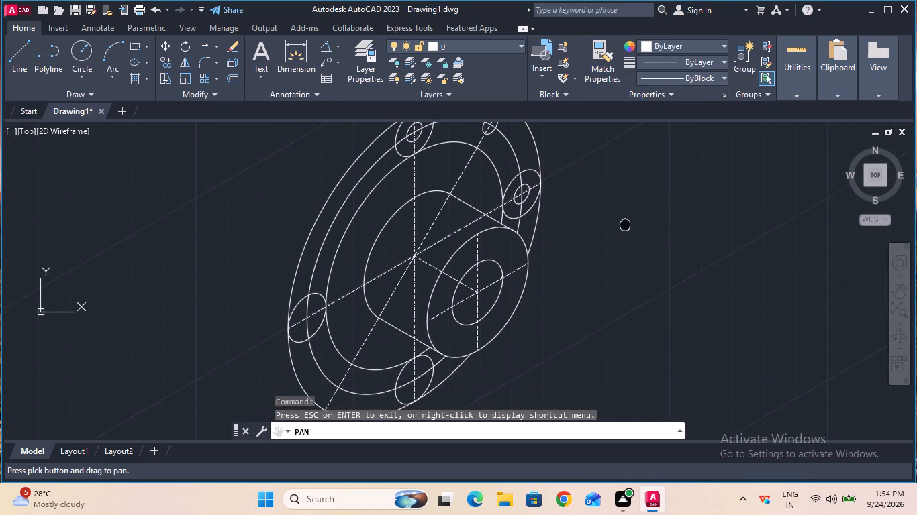
left_click_drag(625, 223, 625, 223)
key("Escape")
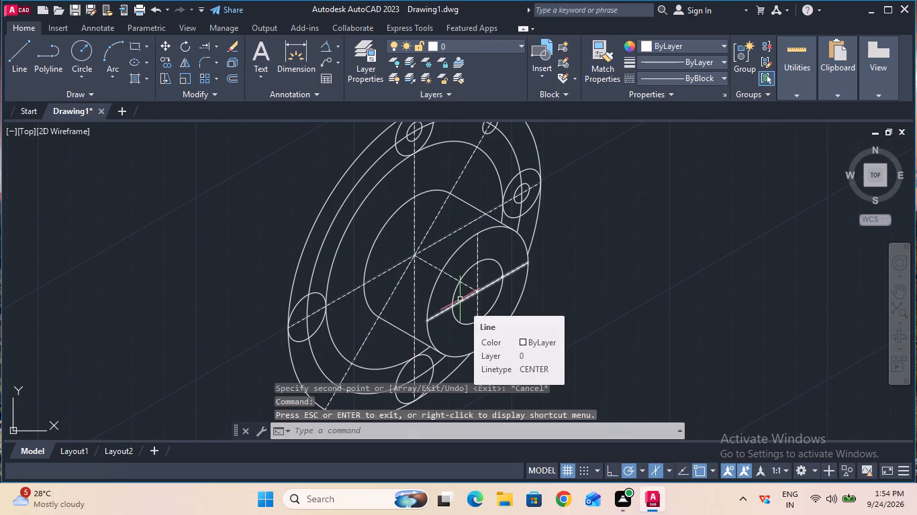
left_click(166, 60)
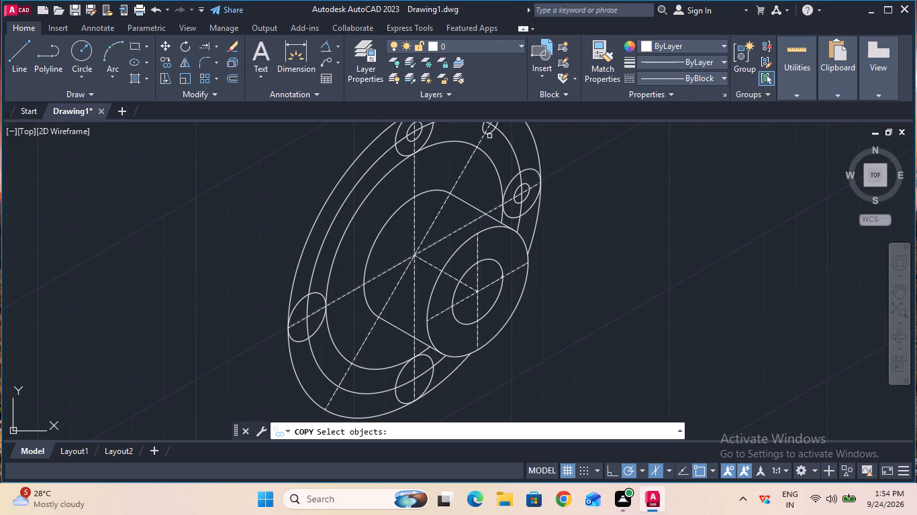
left_click(488, 134)
key("Return")
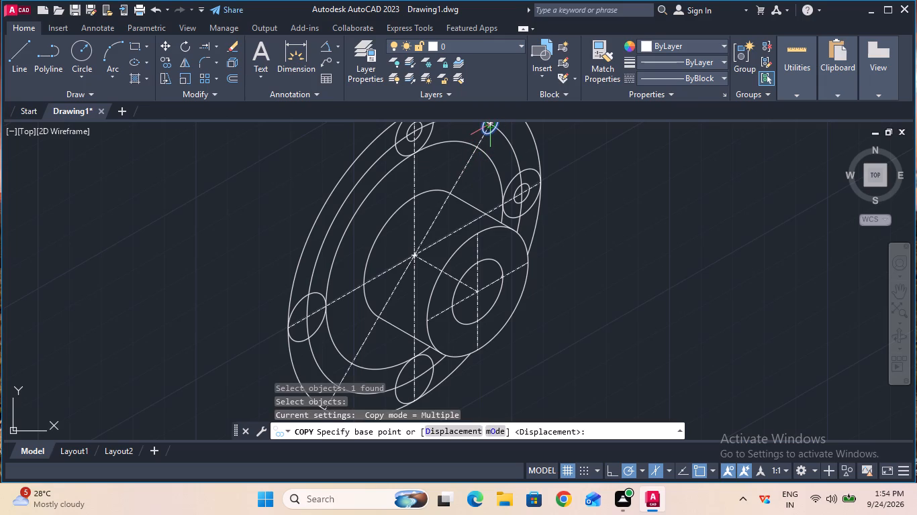
left_click(487, 125)
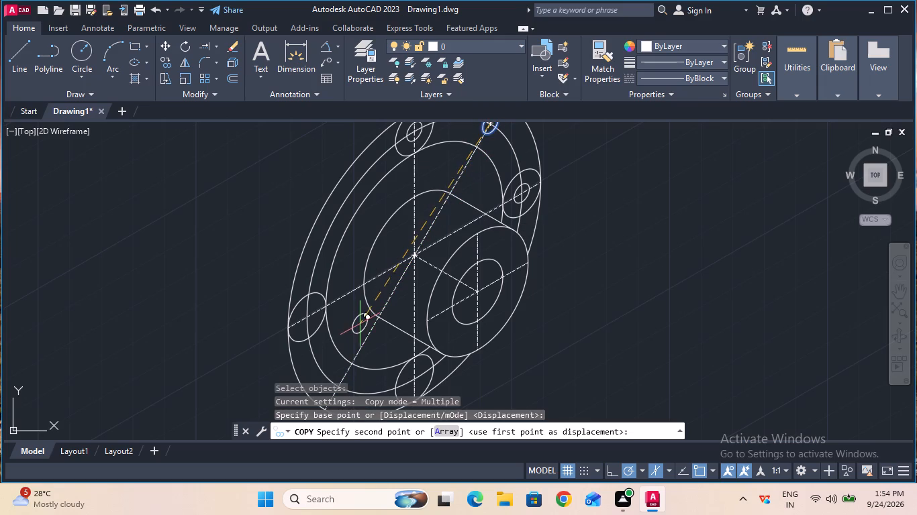
left_click(339, 382)
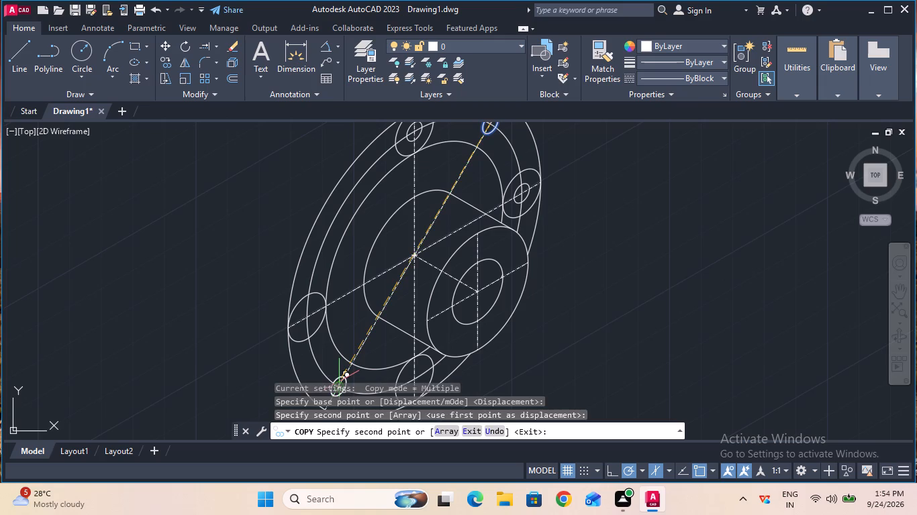
left_click(307, 315)
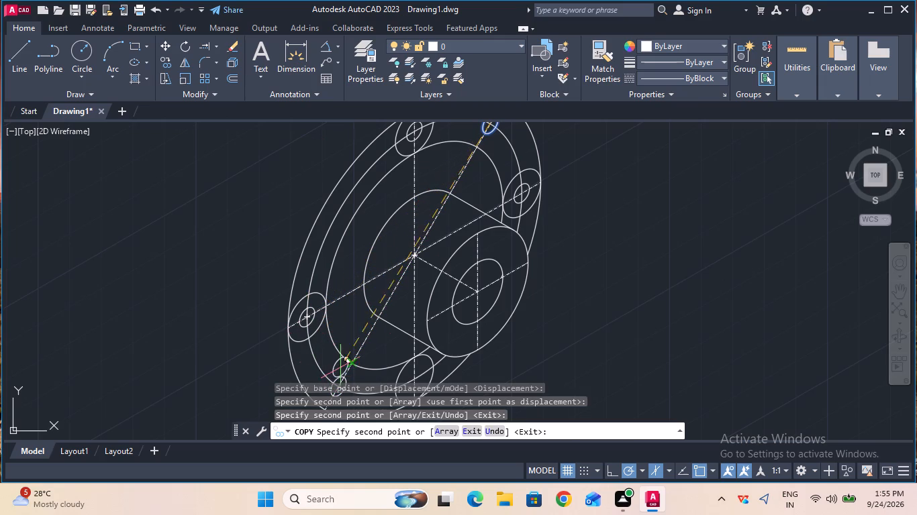
left_click(417, 379)
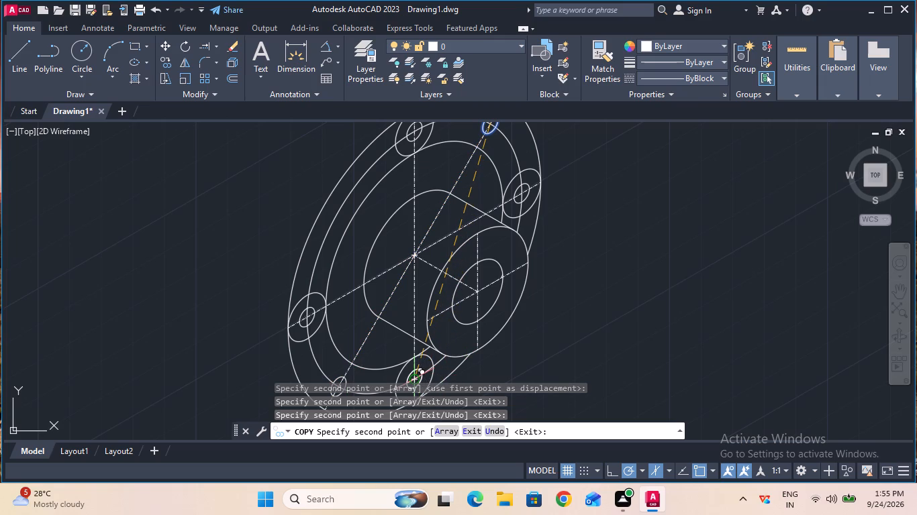
key("Escape")
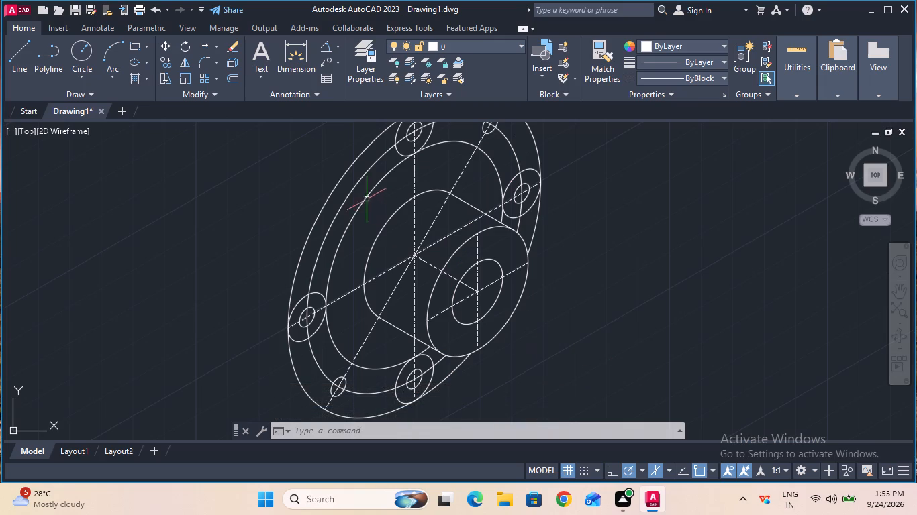
Trim the three flange isocircles between the lugs on the vertical centre line's upper half and the slanted centre line's lower half.
double_click(216, 48)
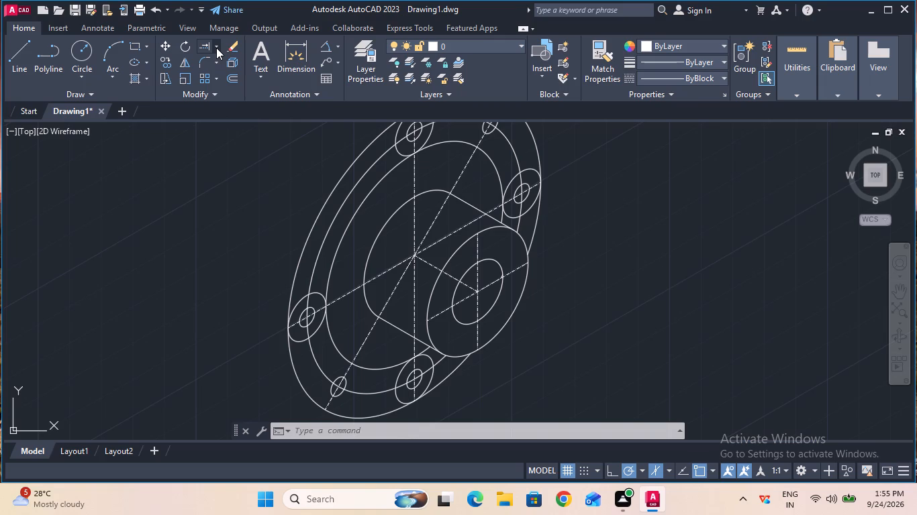
left_click(216, 48)
left_click(218, 66)
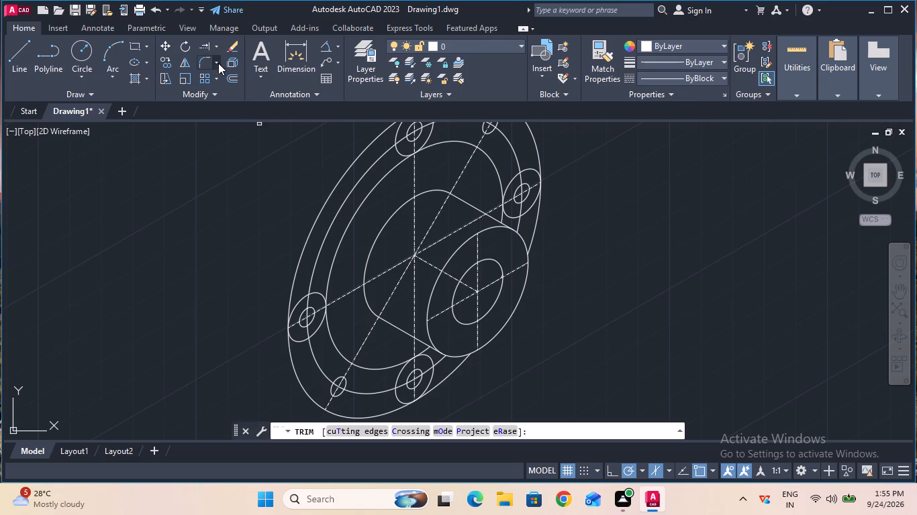
left_click_drag(265, 149, 349, 216)
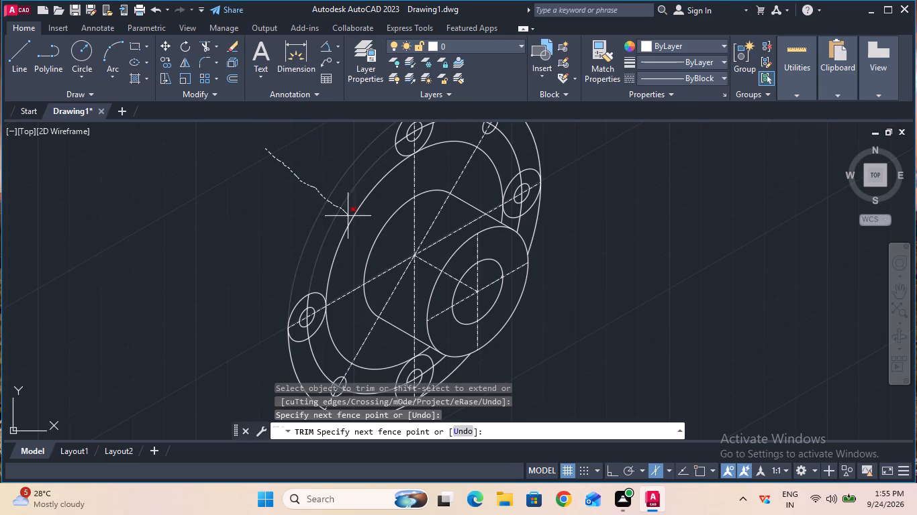
left_click_drag(349, 216, 355, 225)
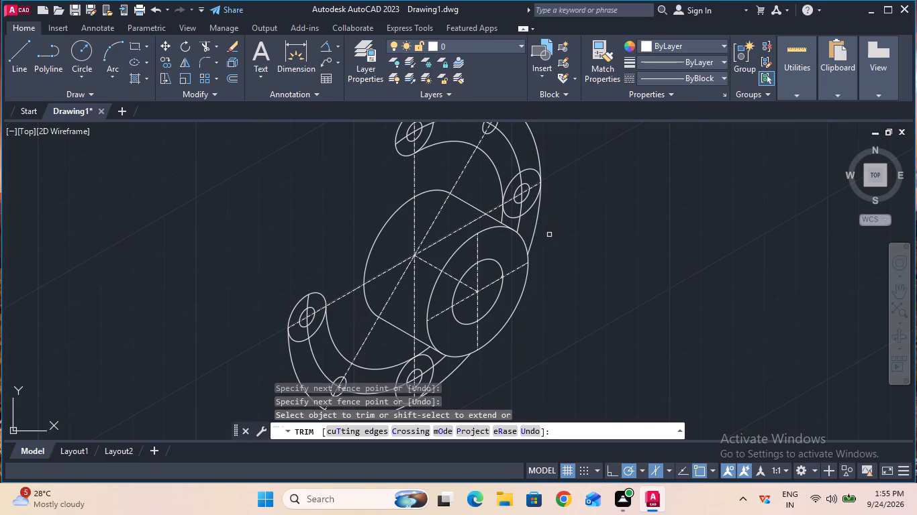
Trim the three flange arcs between the slanted centre line's upper lug and the front cylinder face.
scroll(549, 235, "up", 3, "ctrl")
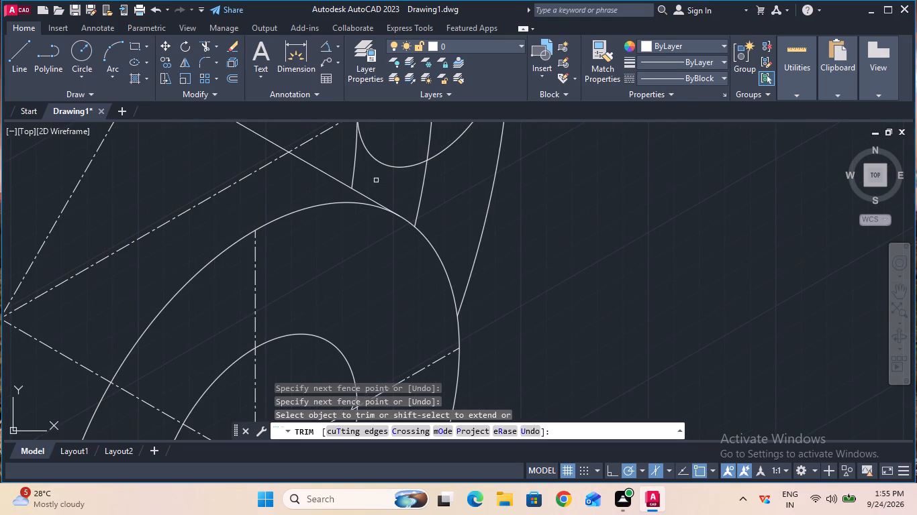
left_click_drag(349, 168, 398, 190)
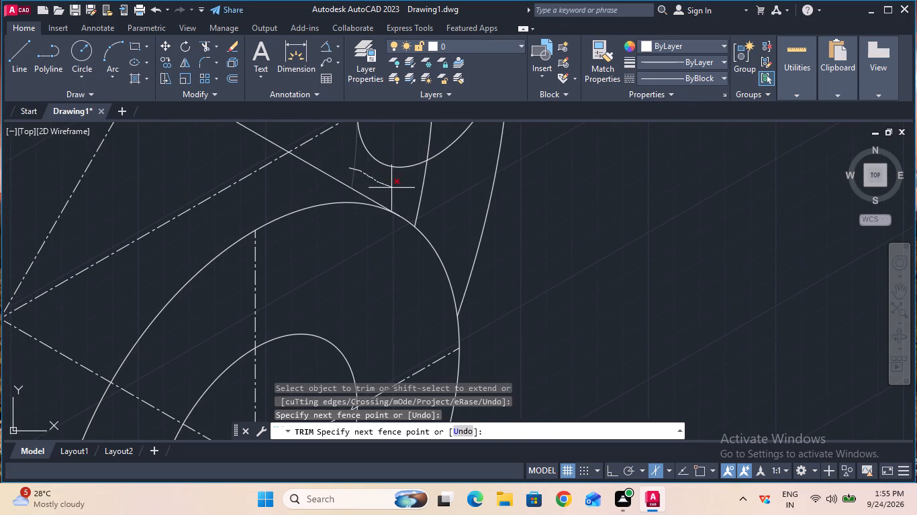
left_click_drag(398, 190, 496, 220)
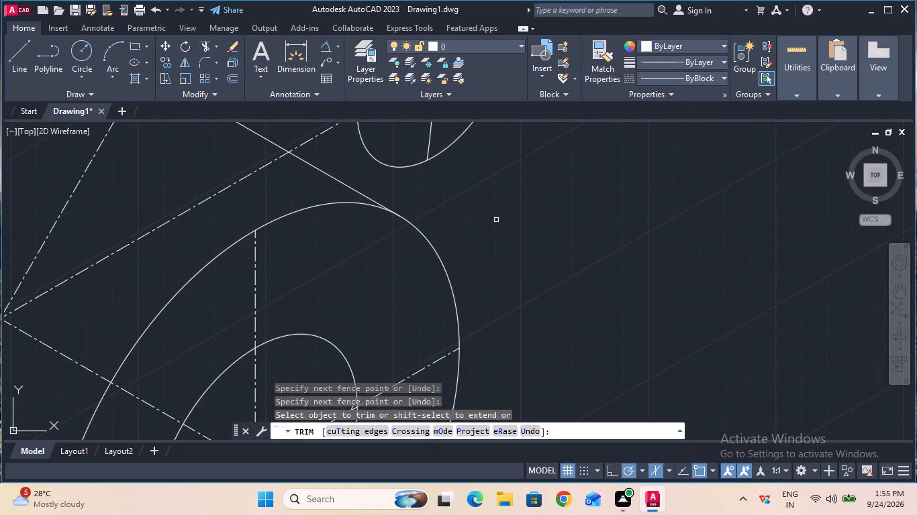
Trim the three flange arcs between the vertical centre line's lower lug and the front cylinder face.
scroll(496, 220, "down", 4, "ctrl")
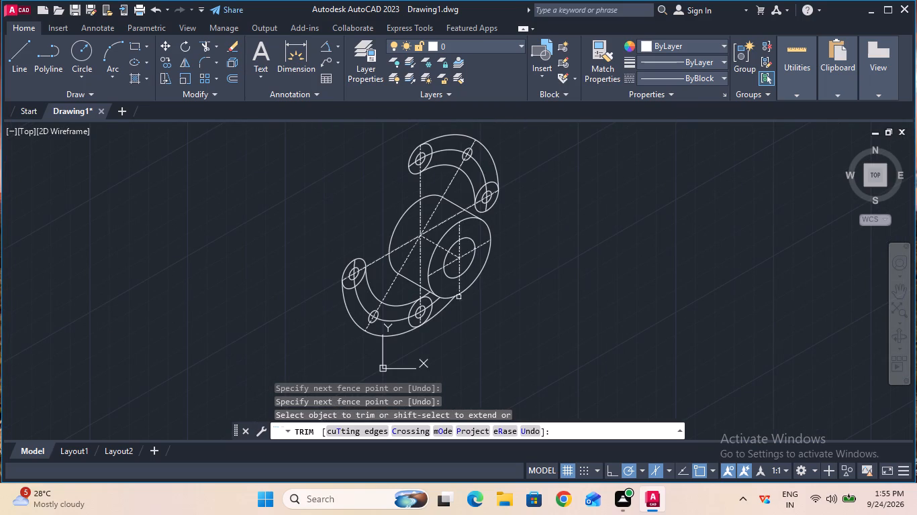
scroll(444, 318, "up", 2, "ctrl")
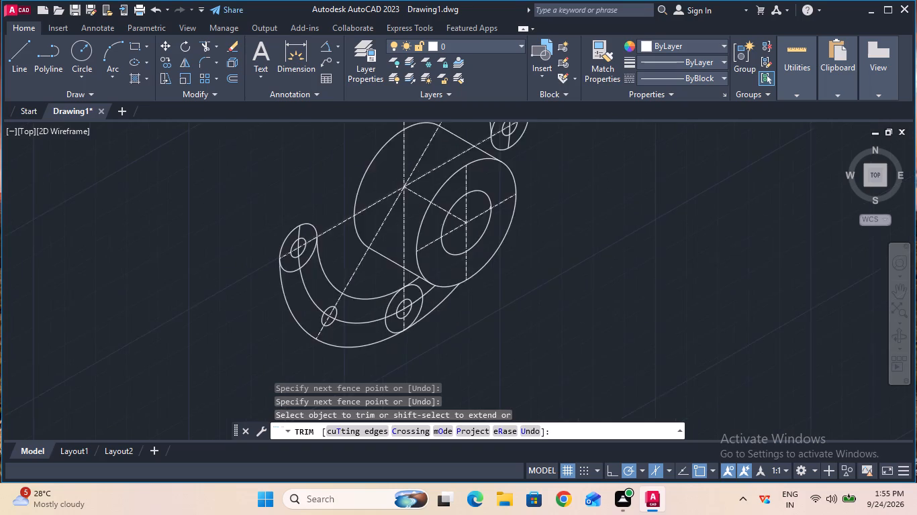
scroll(444, 318, "up", 1, "ctrl")
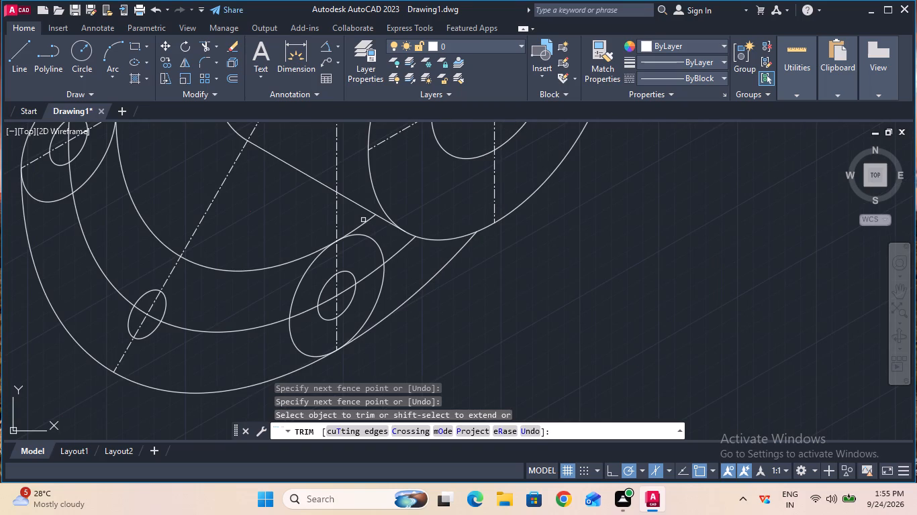
left_click_drag(360, 219, 373, 226)
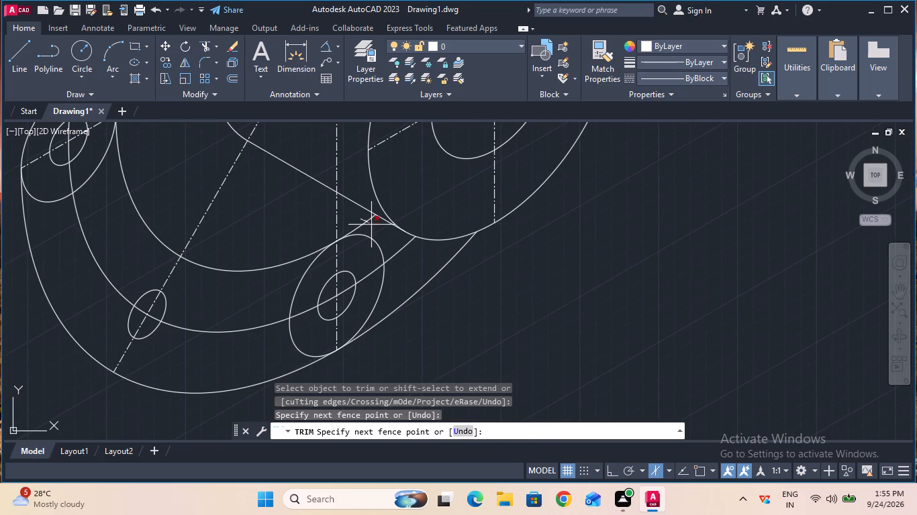
left_click_drag(373, 226, 438, 284)
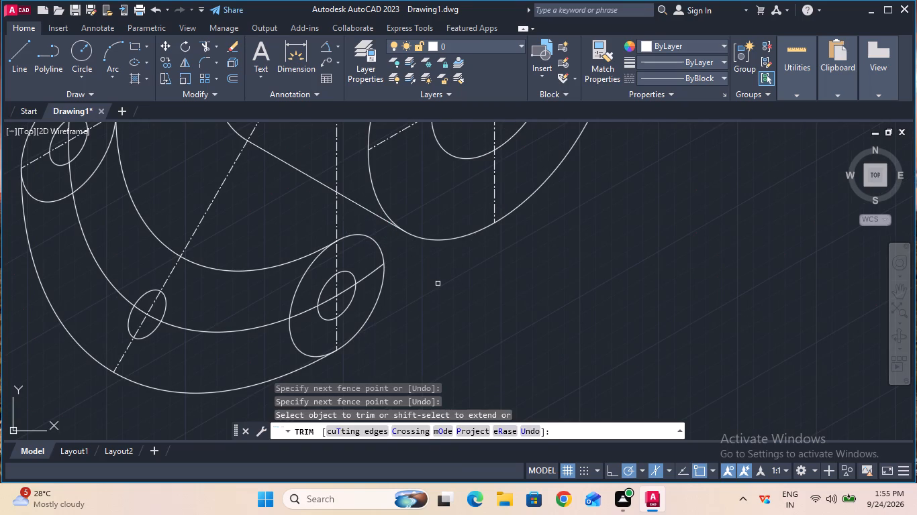
Trim the lug isocircle portions inside the lower flange segment so both its ends are rounded.
left_click(302, 351)
left_click(298, 292)
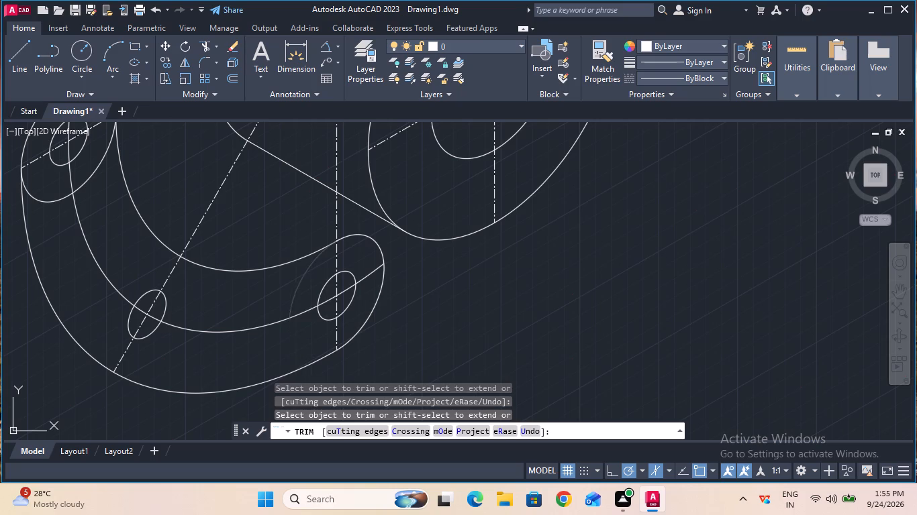
left_click(87, 182)
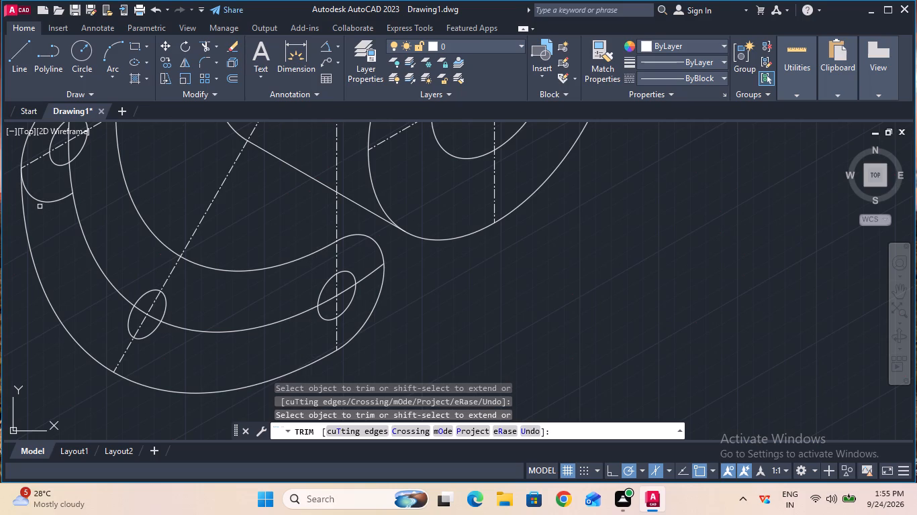
left_click(42, 201)
scroll(42, 201, "down", 2, "ctrl")
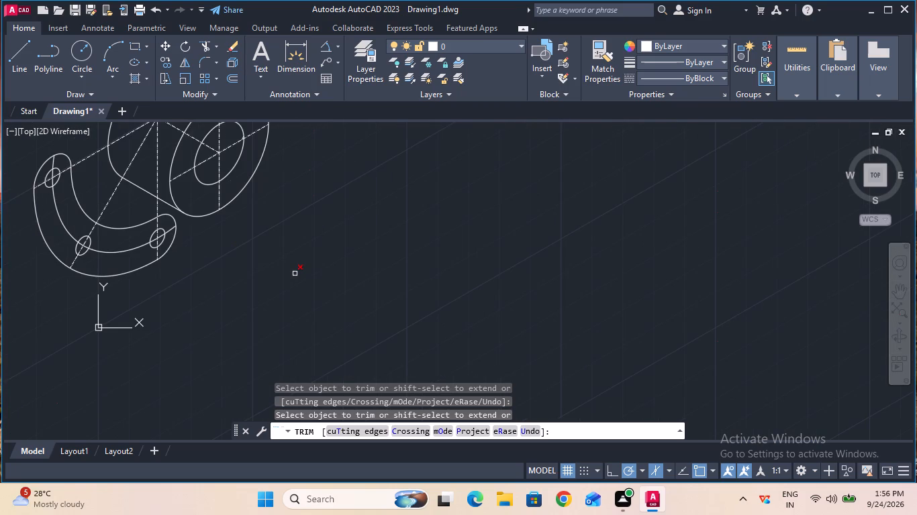
key("Escape")
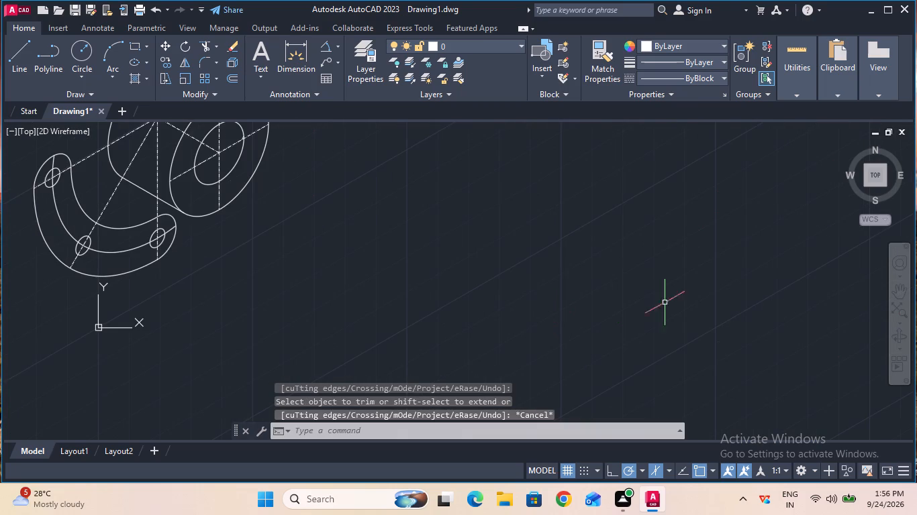
Trim the lug isocircle portions inside the upper flange segment so both its ends are rounded.
left_click(900, 291)
left_click_drag(373, 202, 500, 367)
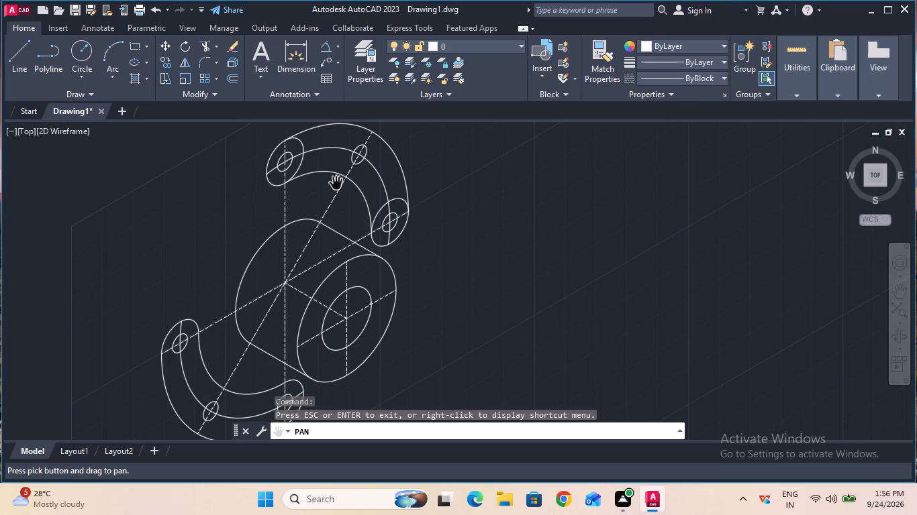
key("Escape")
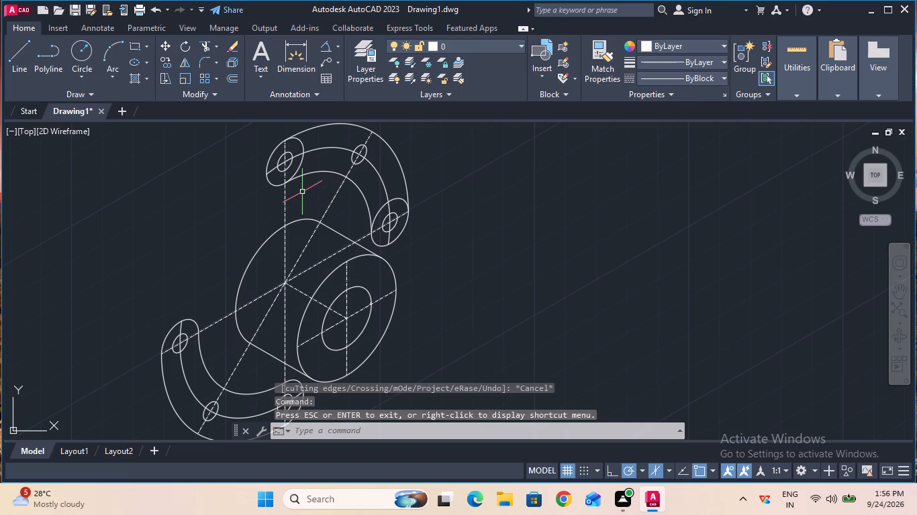
left_click(204, 47)
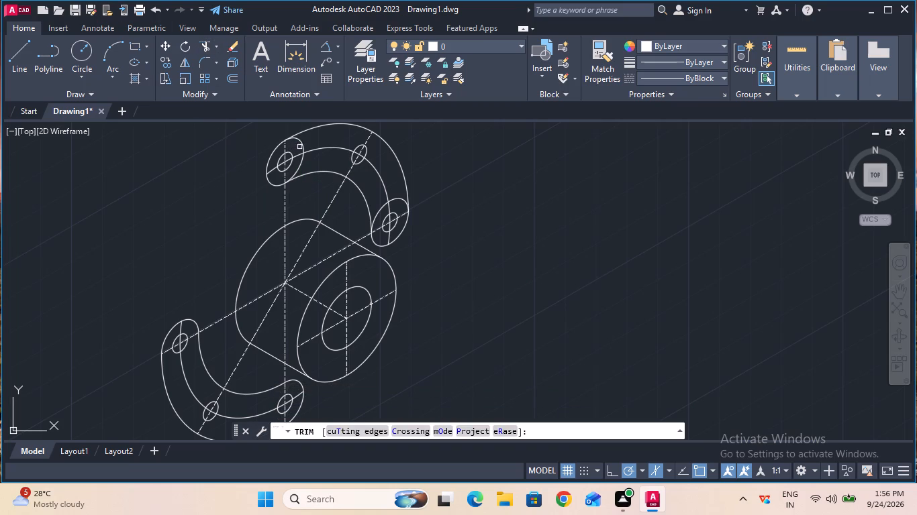
left_click(305, 146)
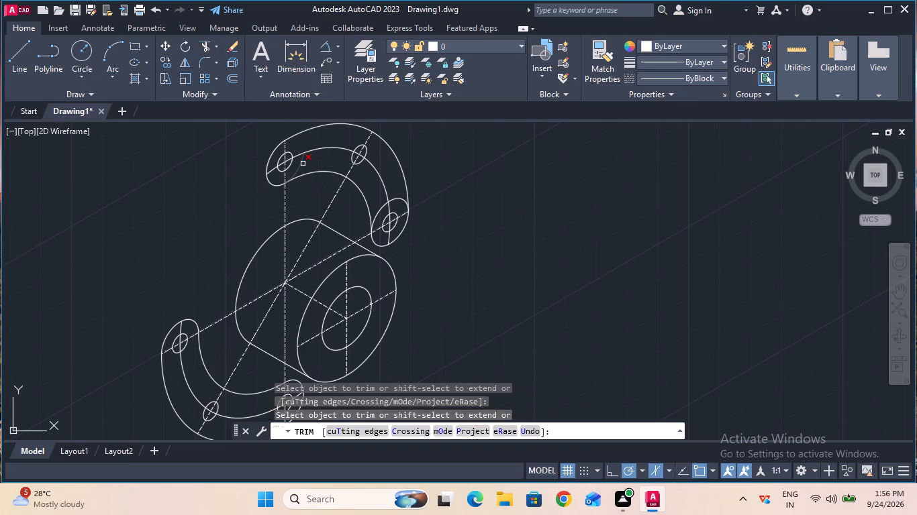
left_click(303, 164)
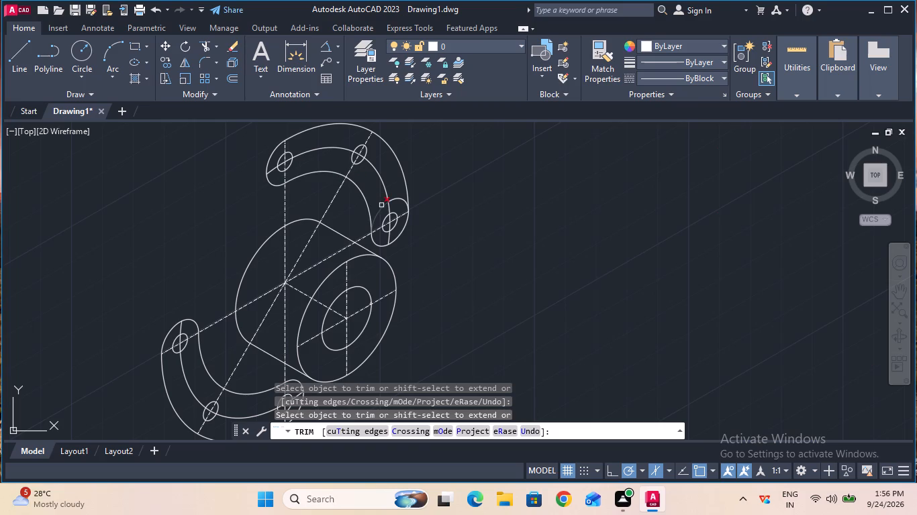
left_click(381, 205)
left_click(397, 198)
key("Escape")
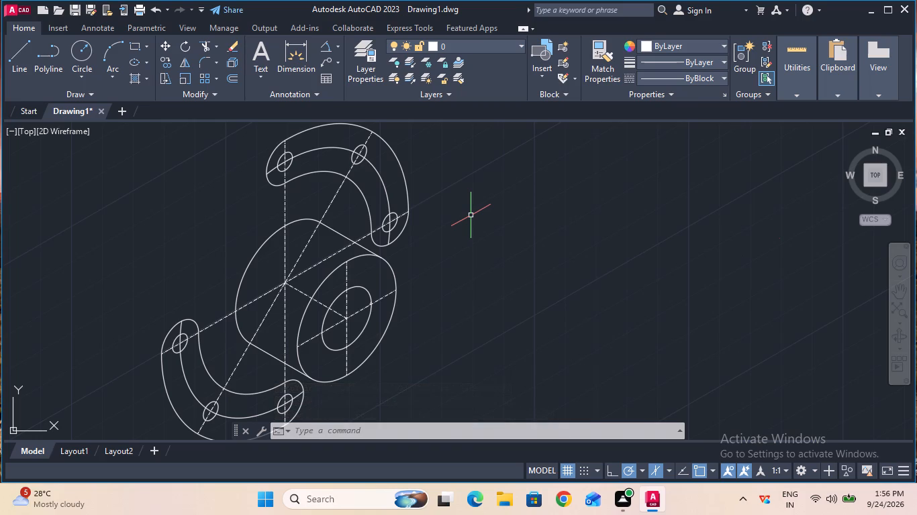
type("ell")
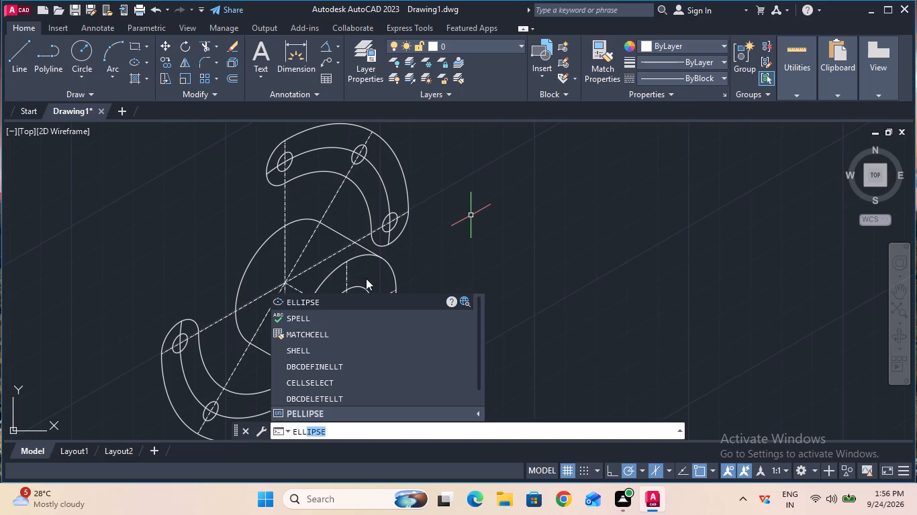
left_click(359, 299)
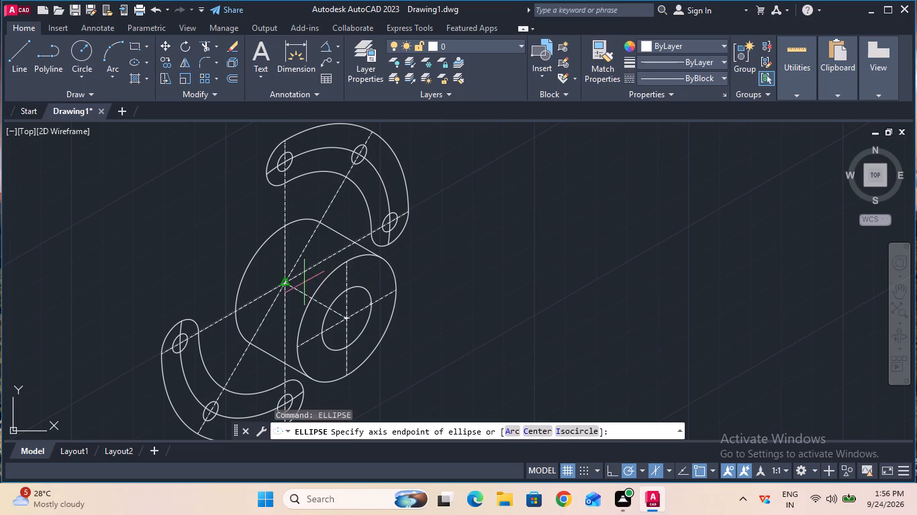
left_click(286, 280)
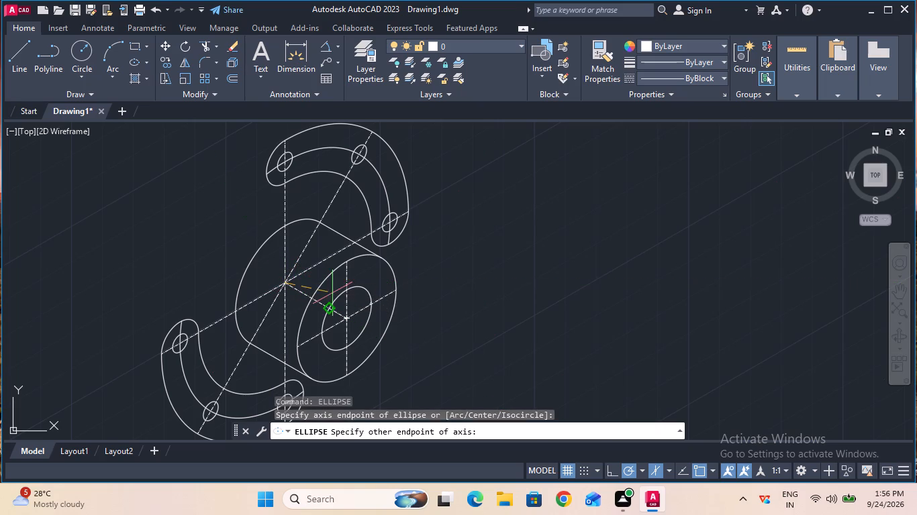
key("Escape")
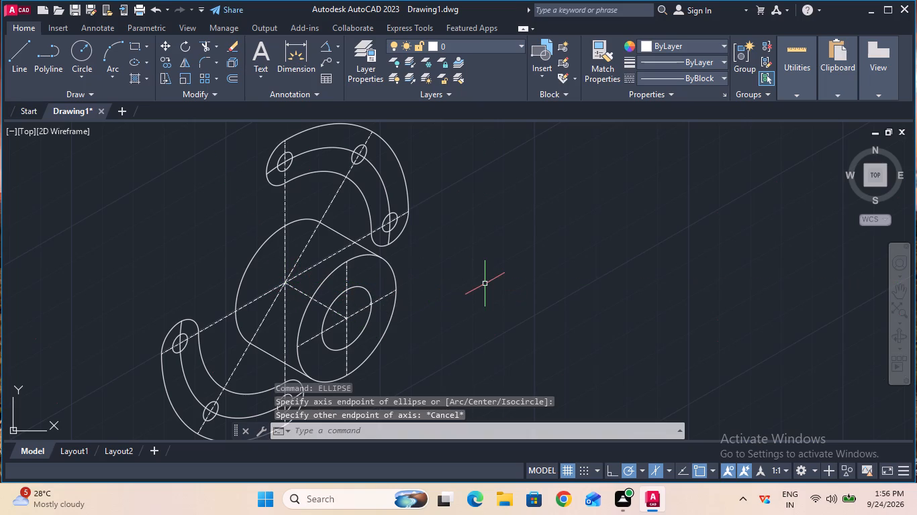
Draw a radius 35 isocircle centred on the intersection of the rear centre lines.
type("ell")
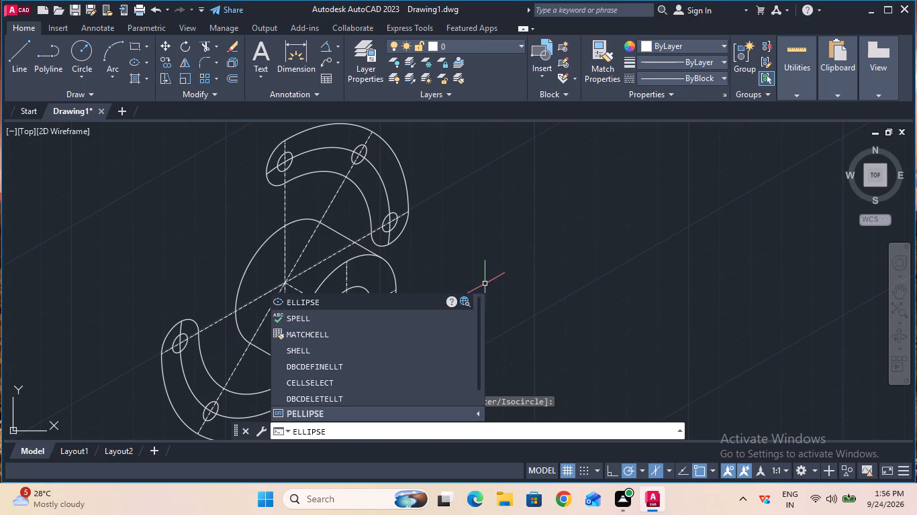
left_click(379, 306)
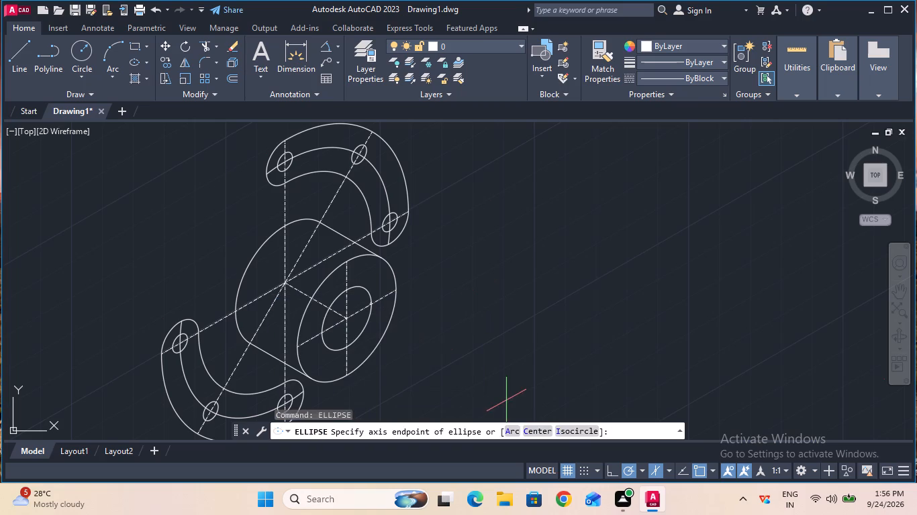
double_click(573, 428)
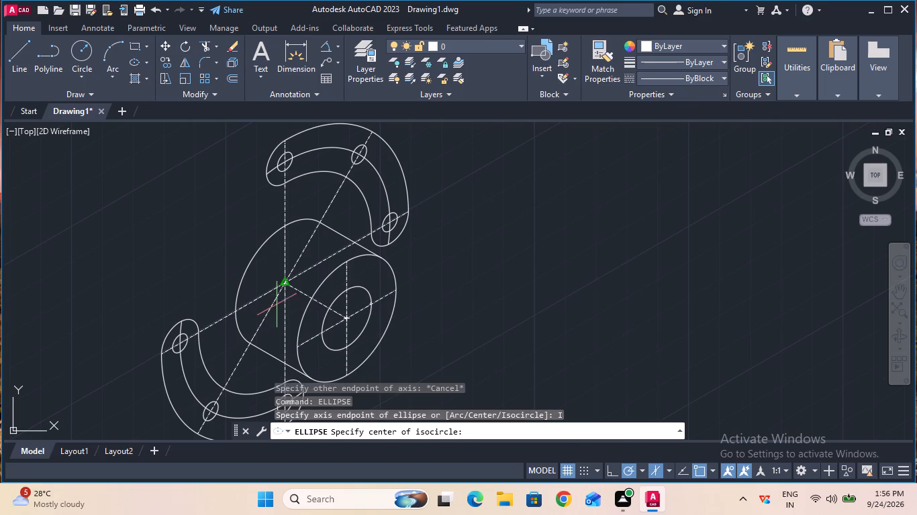
left_click(282, 287)
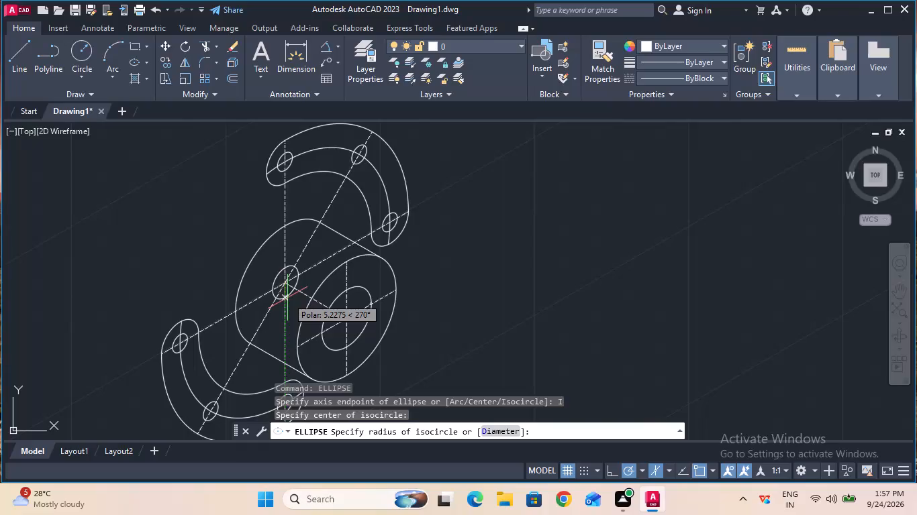
key("3")
key("5")
key("Return")
key("Escape")
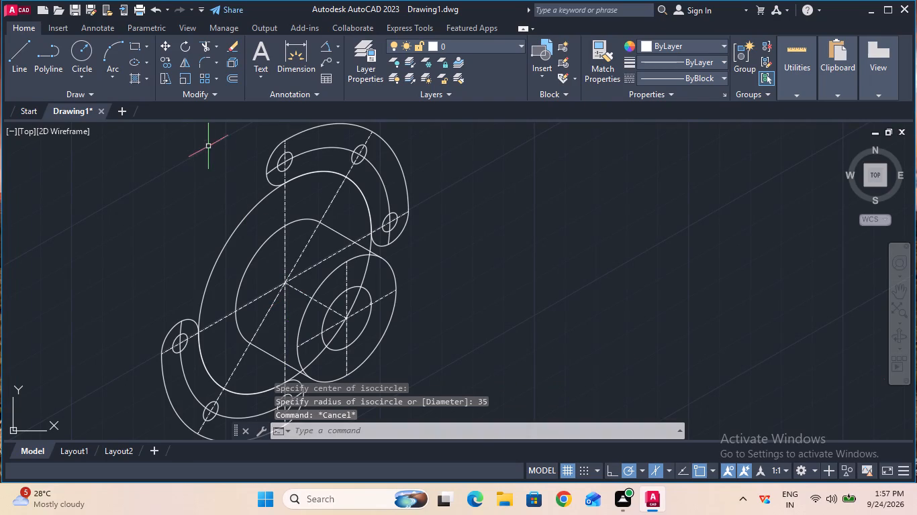
Trim the radius 35 isocircle where it crosses the front cylinder face and hole, back to the cylinder's upper tangent line.
left_click(207, 42)
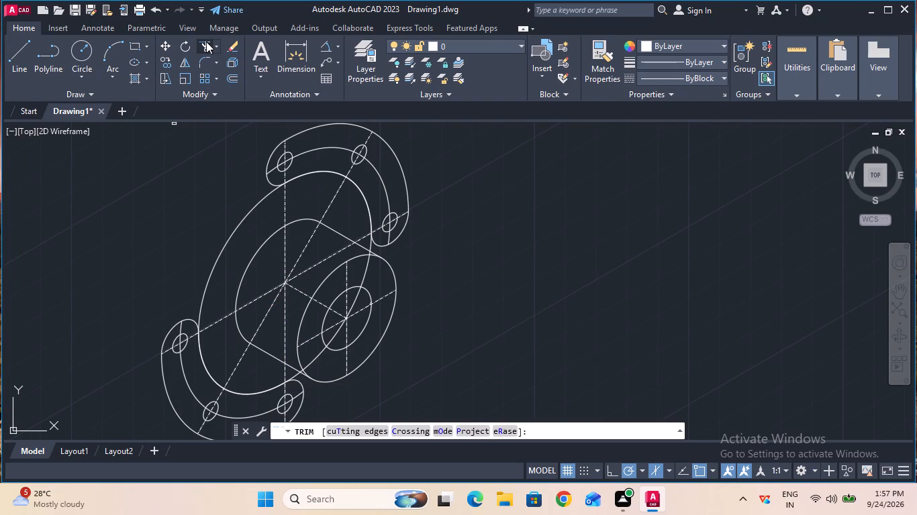
left_click(314, 360)
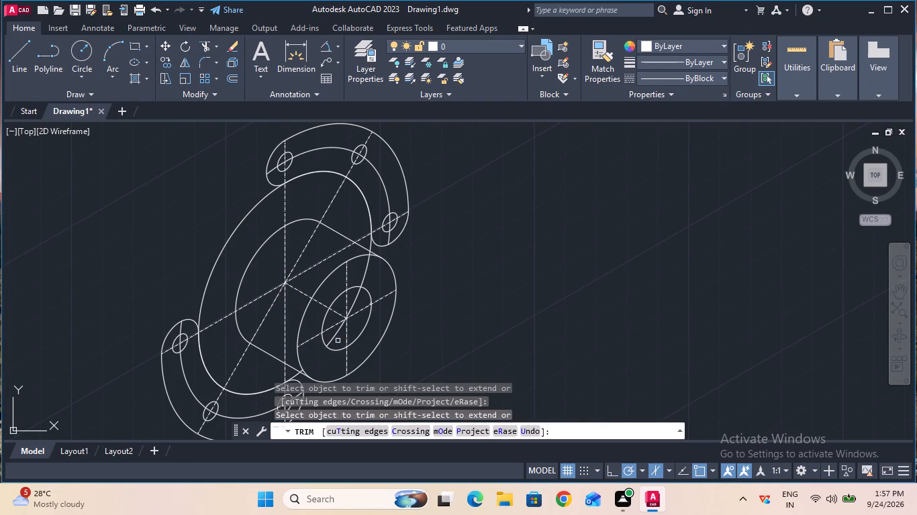
left_click(334, 337)
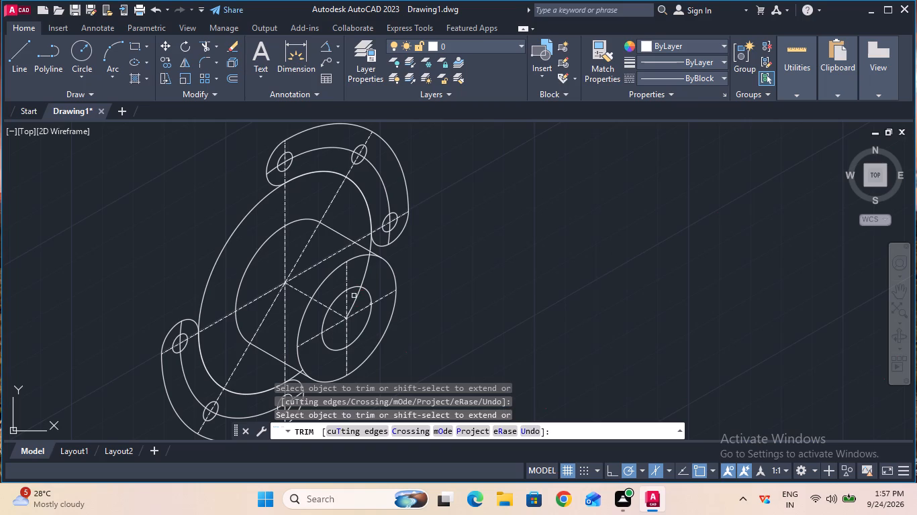
left_click(354, 297)
left_click(365, 273)
scroll(375, 253, "up", 2, "ctrl")
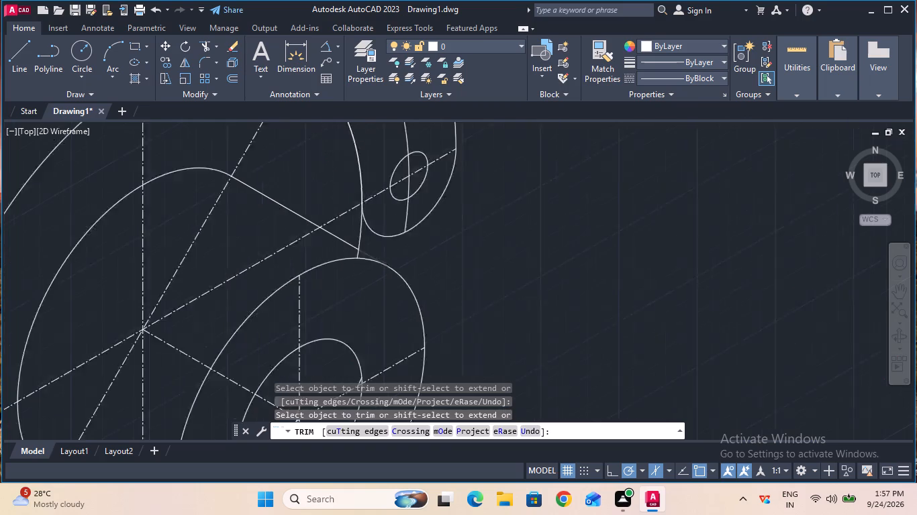
scroll(375, 253, "up", 2, "ctrl")
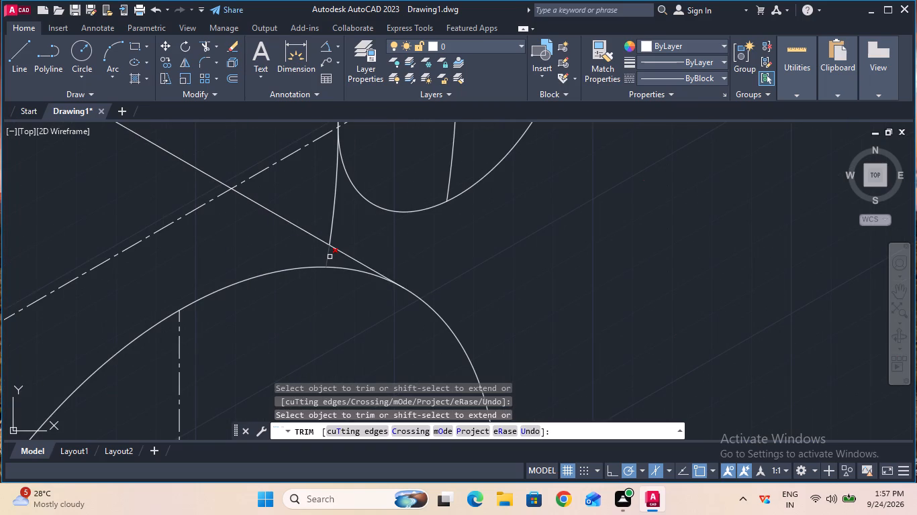
double_click(330, 257)
scroll(330, 257, "down", 2, "ctrl")
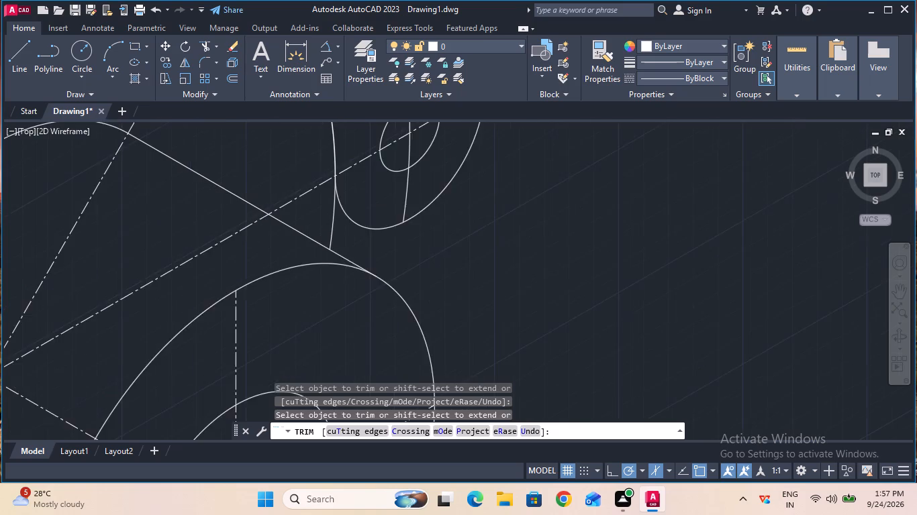
scroll(398, 325, "down", 3, "ctrl")
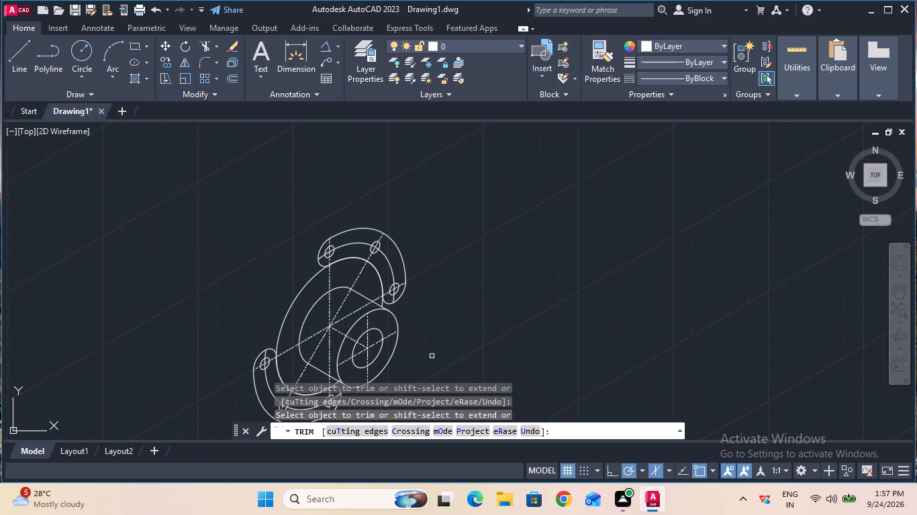
scroll(342, 371, "up", 2, "ctrl")
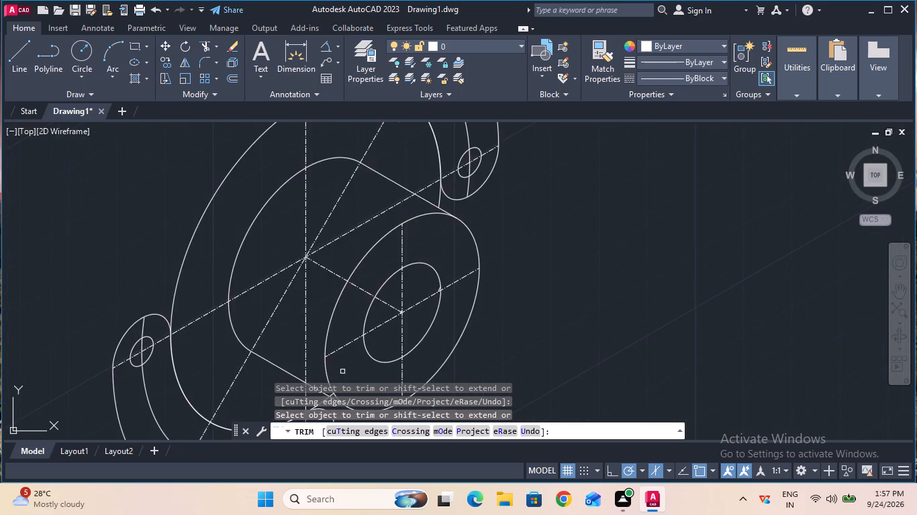
scroll(342, 371, "up", 1, "ctrl")
key("Escape")
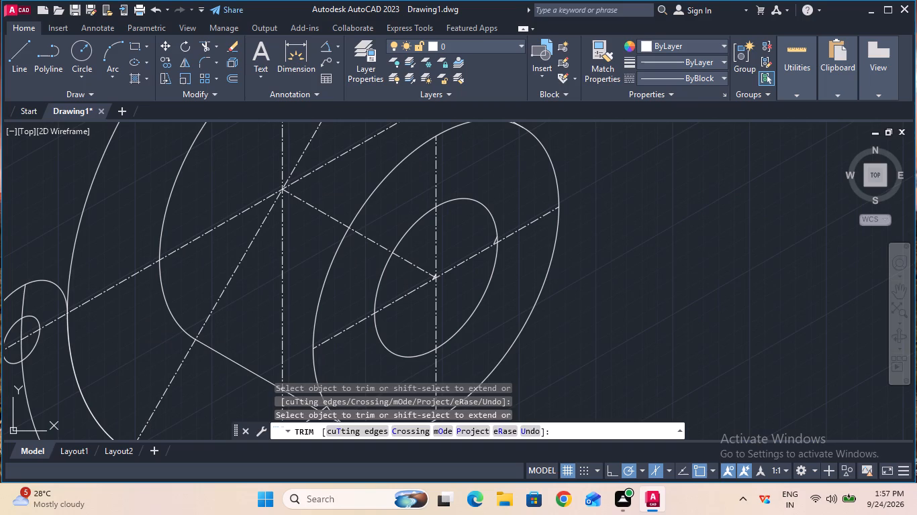
key("Escape")
key("Escape")
key("Escape")
key("Escape")
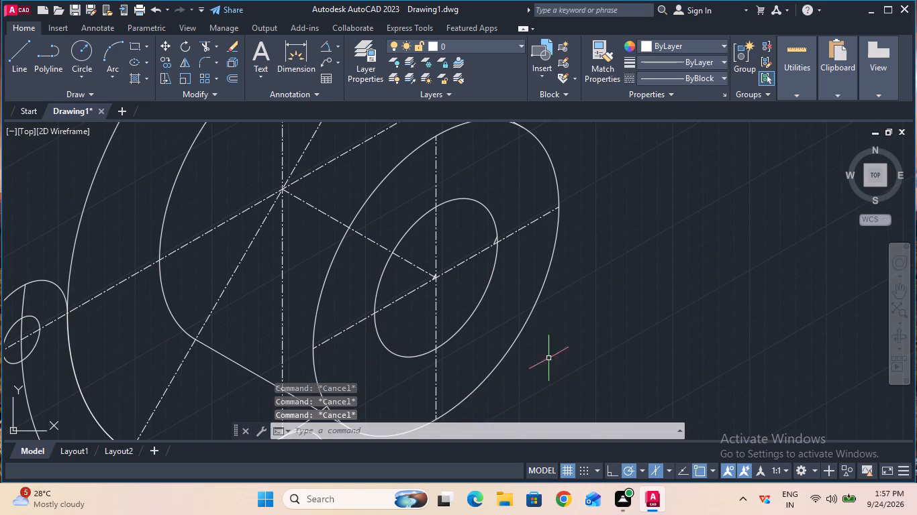
Trim the radius 35 isocircle's leftover stub between the cylinder's lower tangent line and the front cylinder face.
left_click(903, 294)
left_click_drag(526, 363, 530, 345)
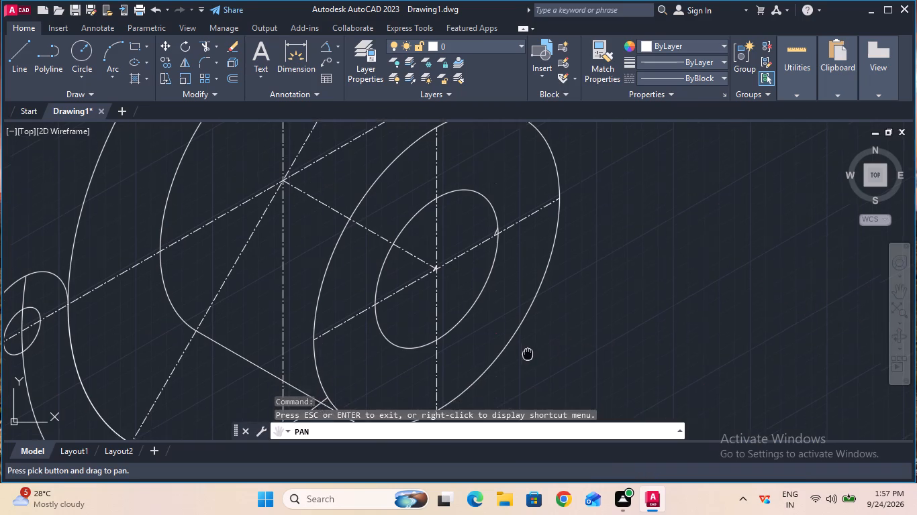
left_click_drag(530, 345, 562, 280)
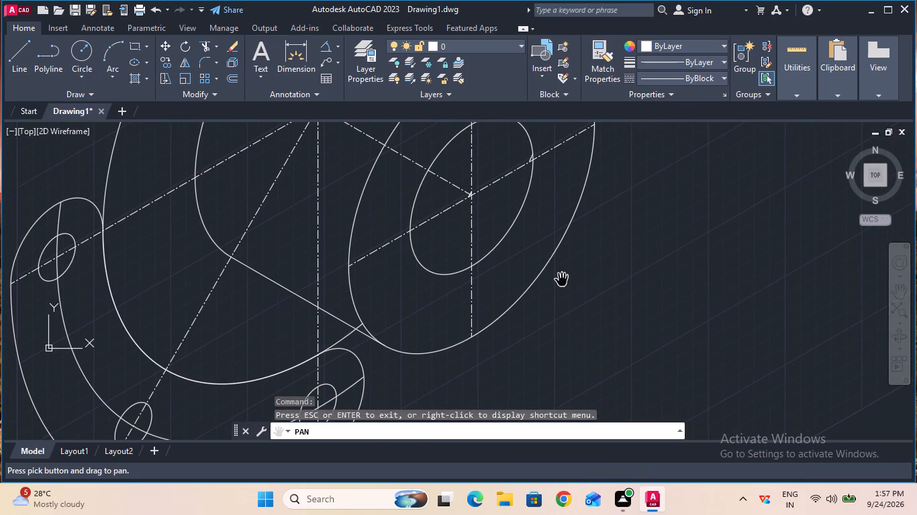
key("Escape")
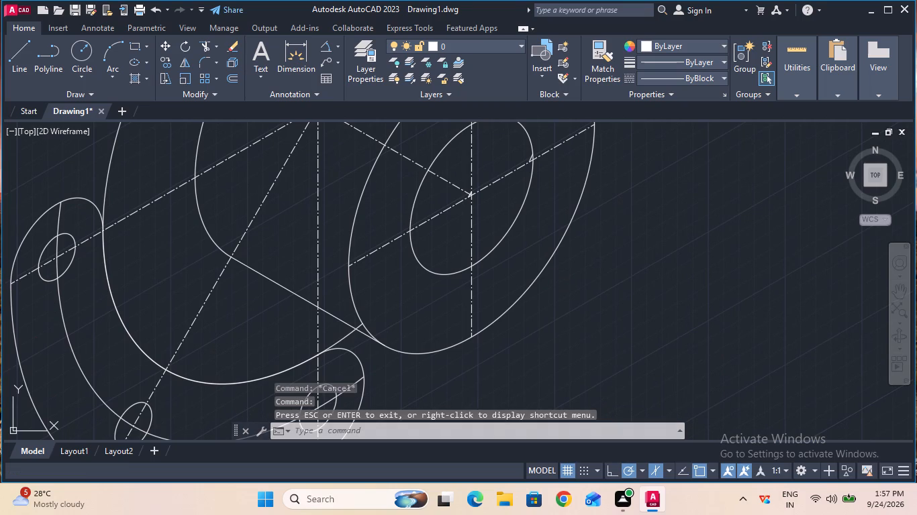
left_click(209, 48)
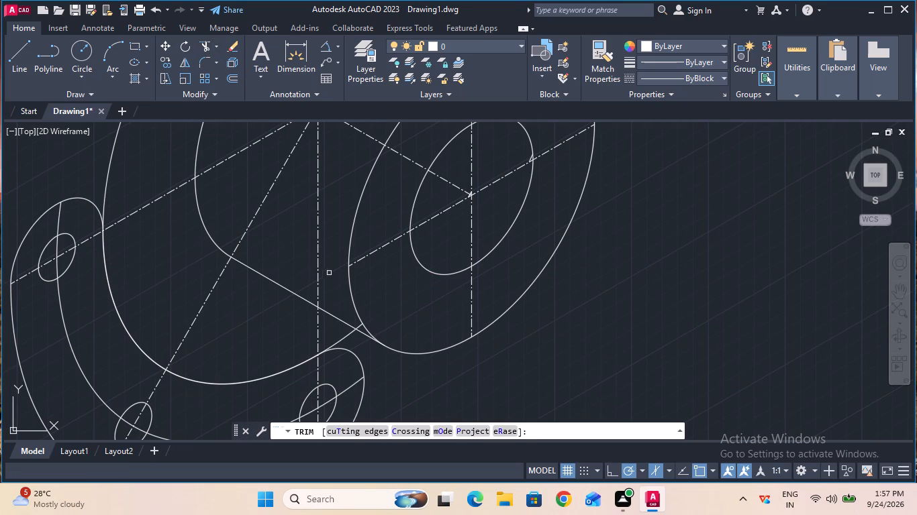
left_click(358, 325)
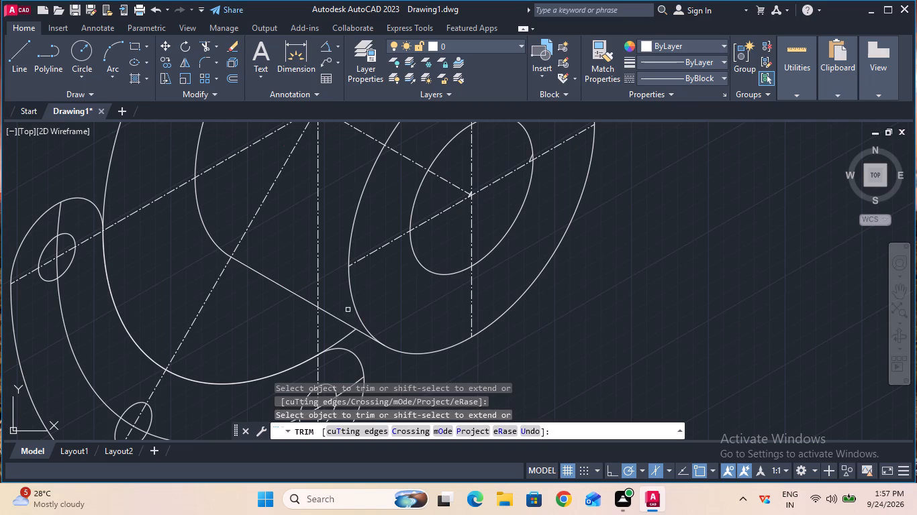
scroll(238, 218, "down", 2, "ctrl")
scroll(238, 218, "up", 7, "ctrl")
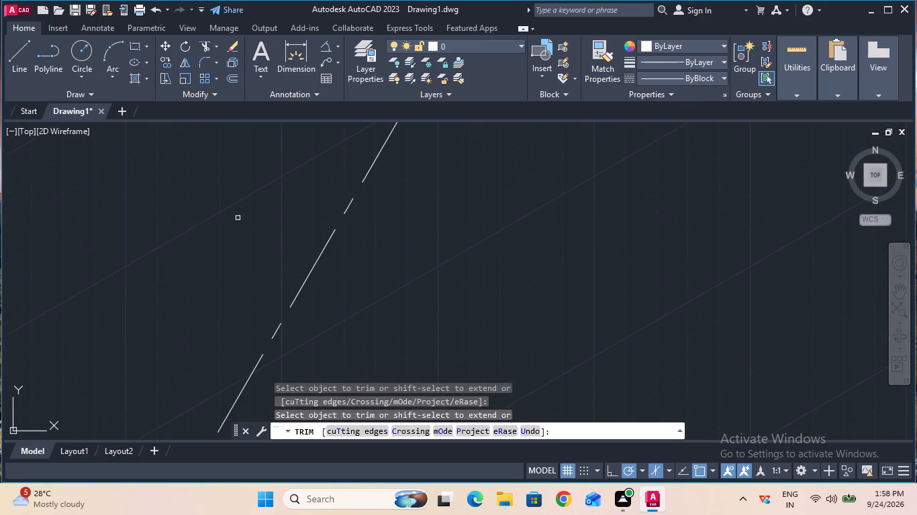
scroll(238, 218, "down", 4, "ctrl")
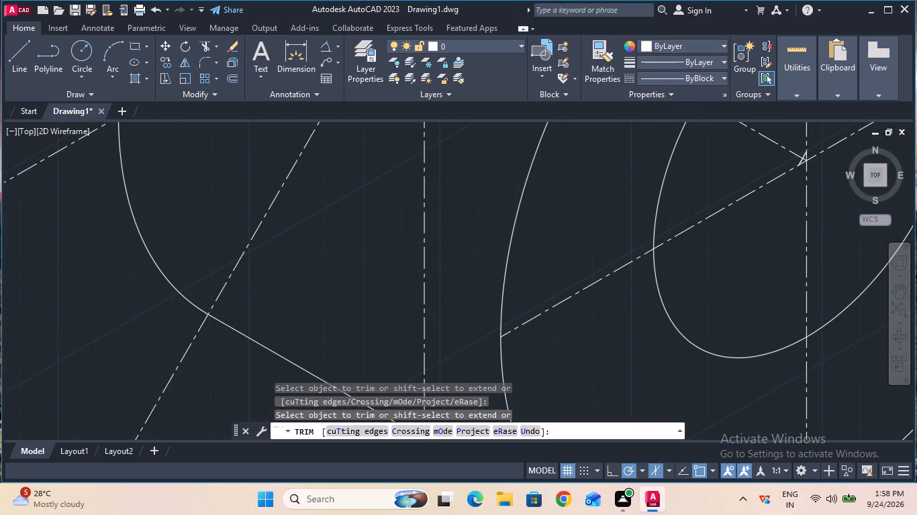
key("Escape")
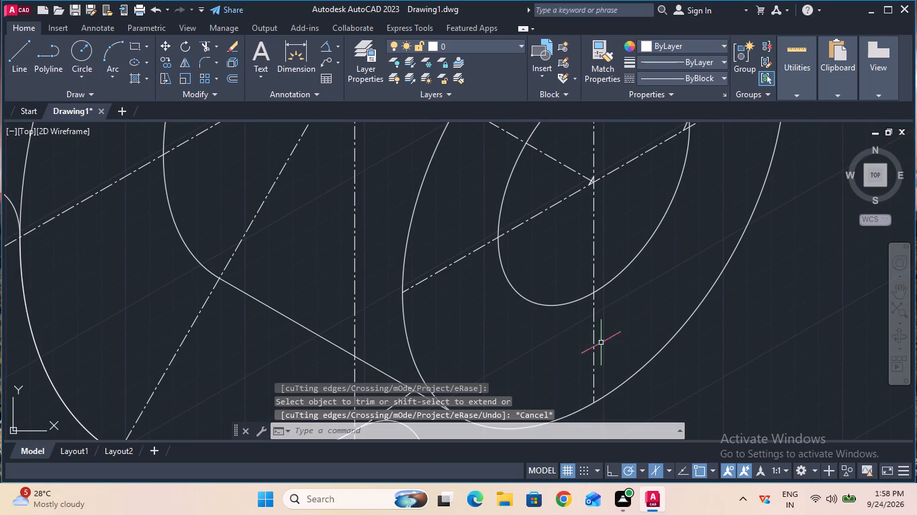
Copy the radius 35 flange arc 10 units rearward along the 150° isometric axis.
scroll(685, 341, "down", 4, "ctrl")
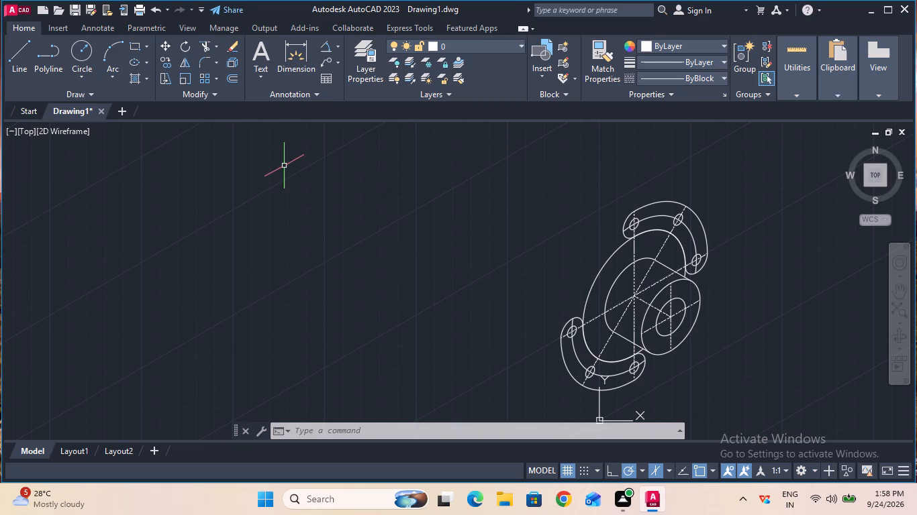
left_click(158, 65)
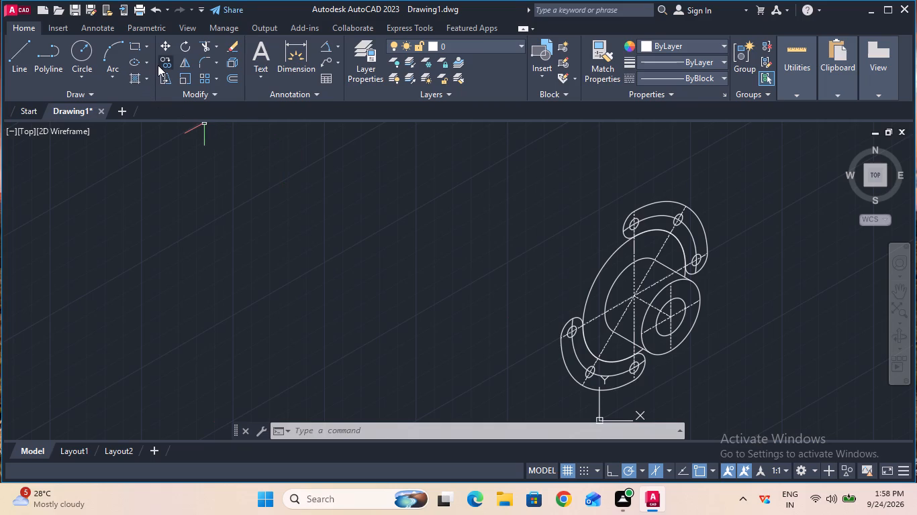
left_click(593, 279)
key("Return")
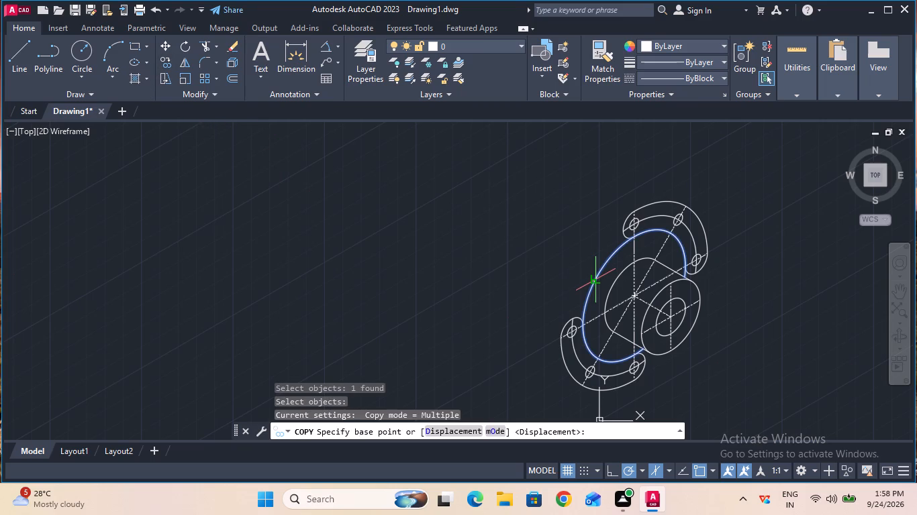
left_click(593, 279)
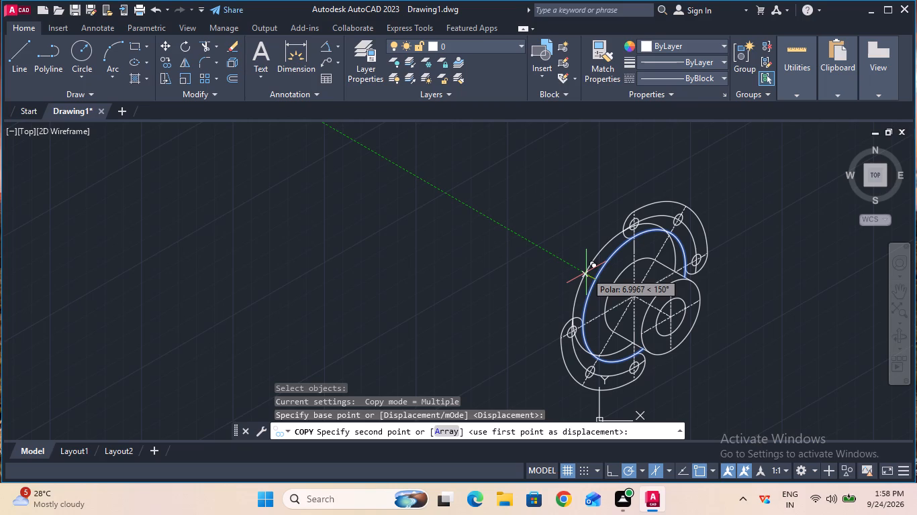
key("1")
key("0")
key("Return")
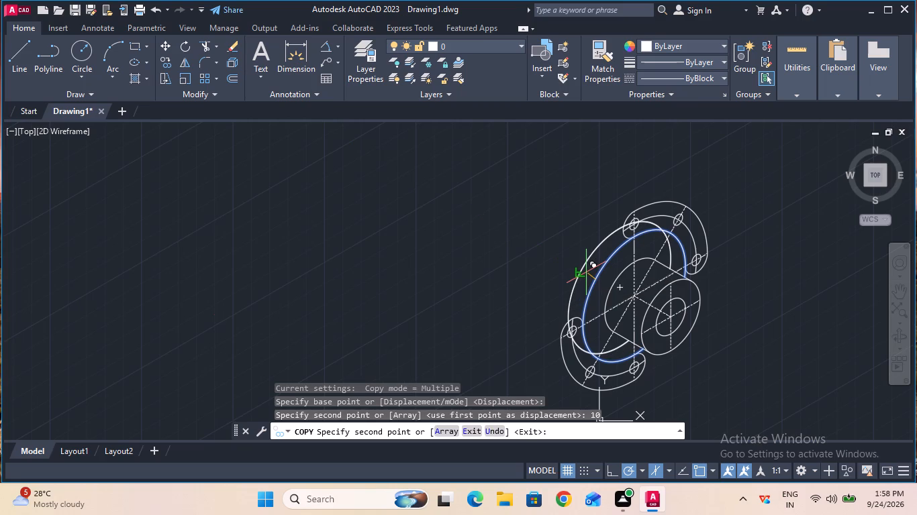
key("Escape")
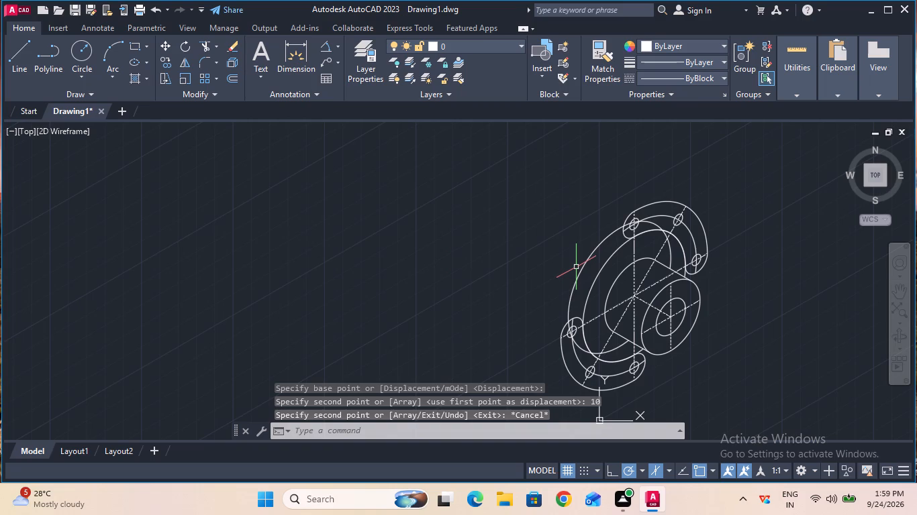
Trim the upper part of the copied flange arc inside the upper lug and front flange outline, down to the upper tangent line.
left_click(209, 48)
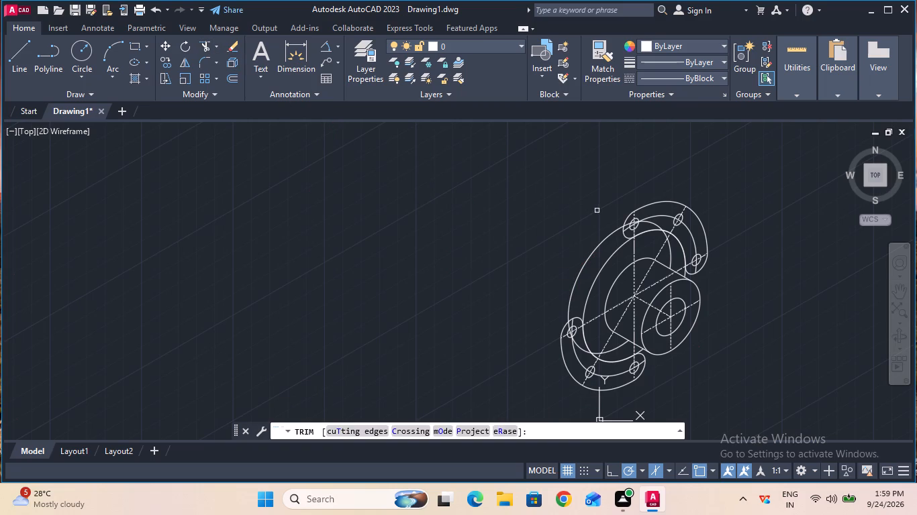
scroll(597, 210, "up", 2, "ctrl")
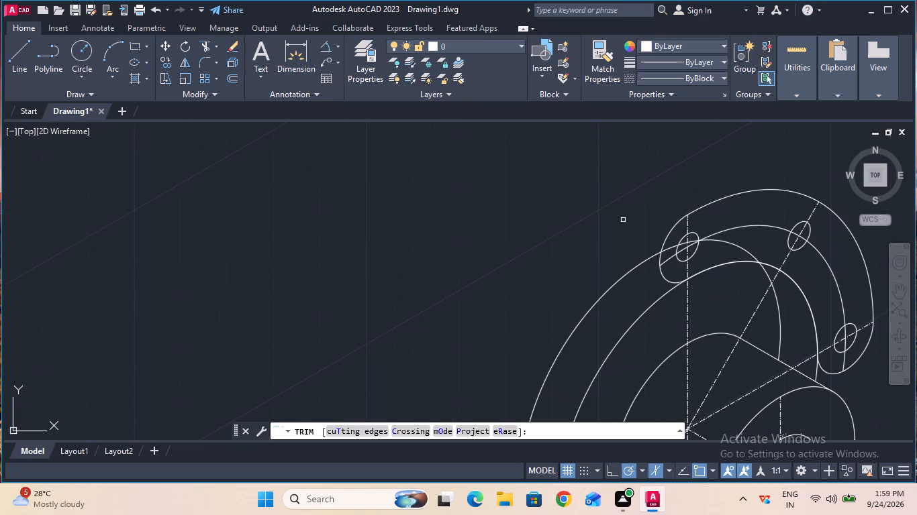
left_click(671, 246)
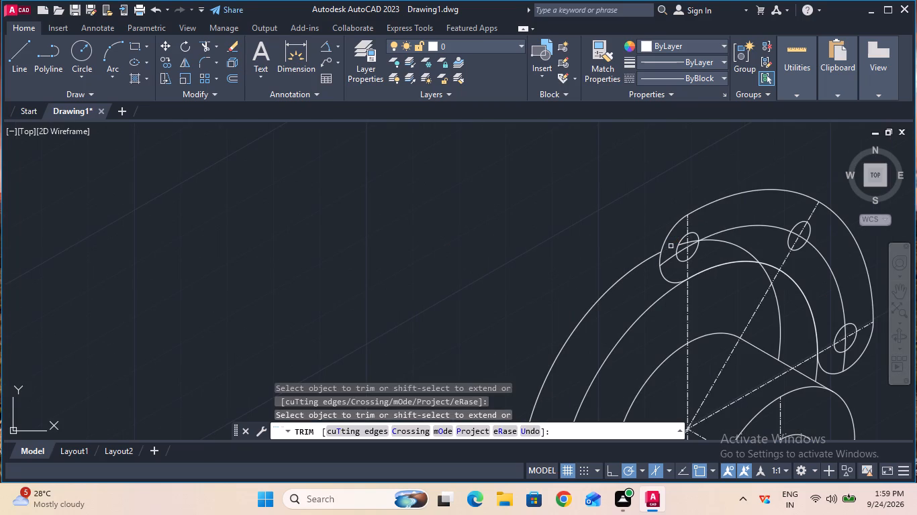
left_click(681, 244)
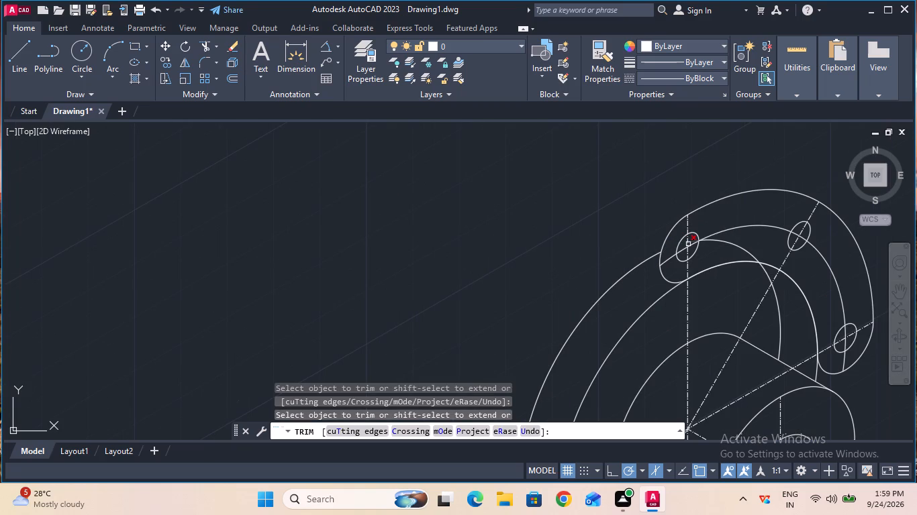
left_click(691, 241)
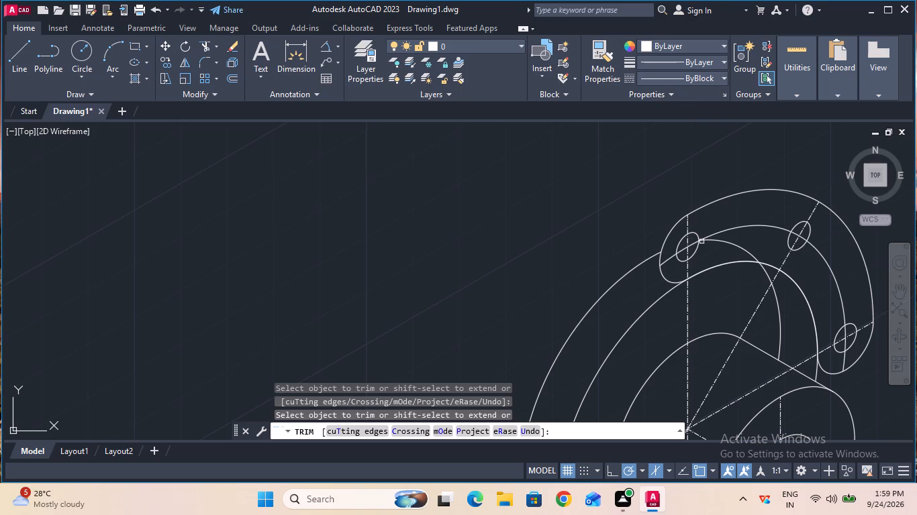
left_click(714, 241)
left_click(765, 276)
left_click(781, 314)
scroll(781, 314, "down", 1, "ctrl")
Trim the copied rear flange arc where it passes through the lower lug and its end hole, up to the front flange outline.
key("Escape")
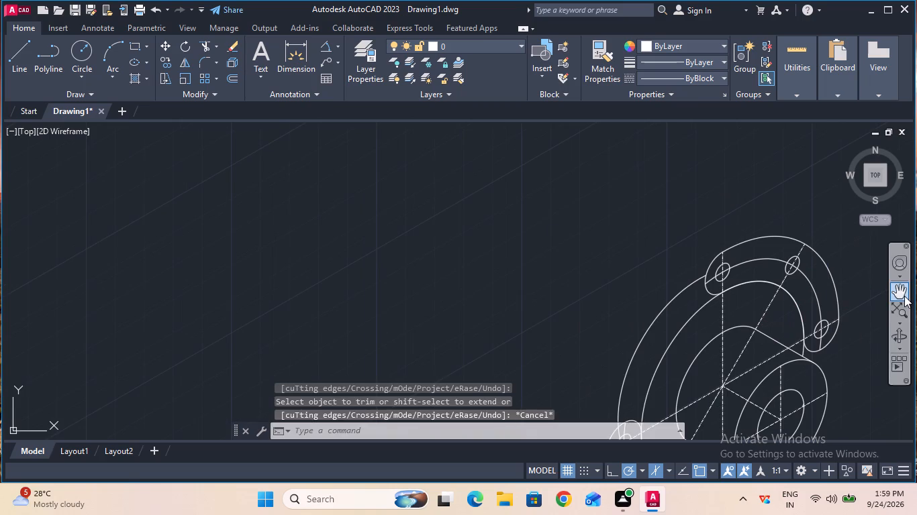
left_click(904, 296)
left_click_drag(836, 333, 818, 194)
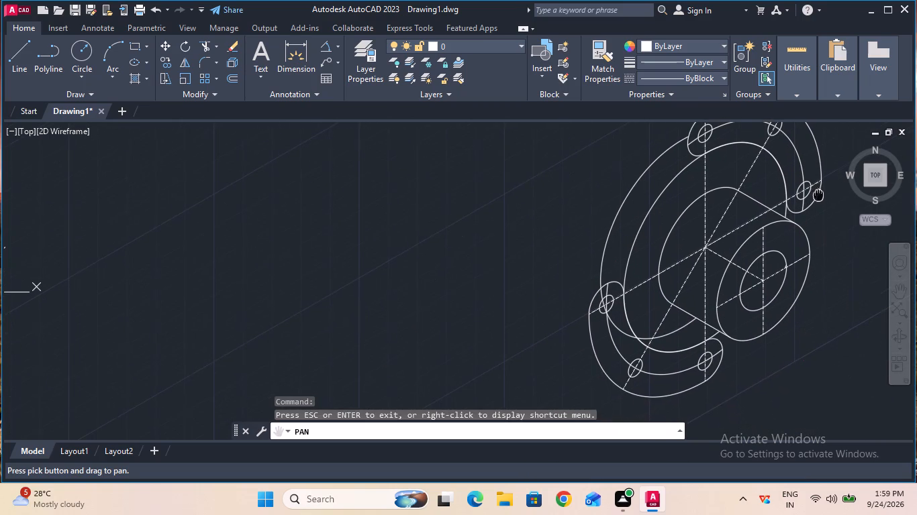
left_click_drag(818, 194, 817, 194)
key("Escape")
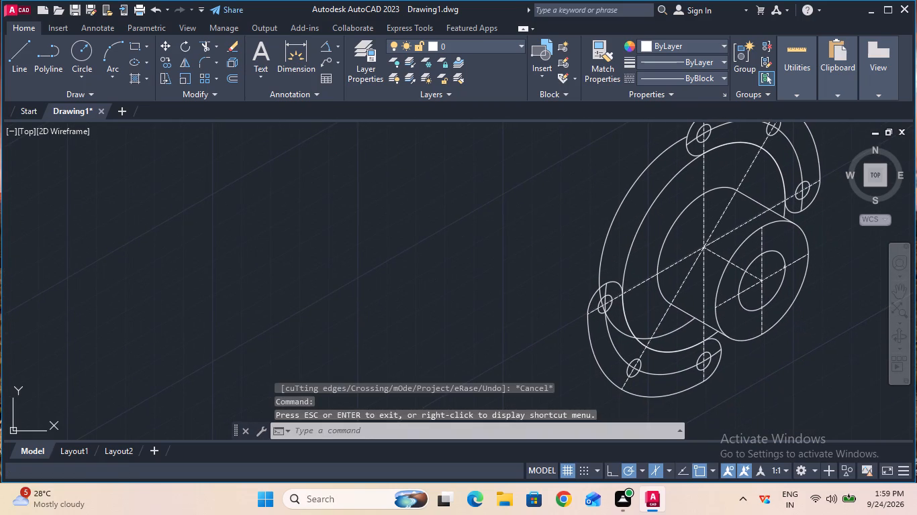
left_click(201, 47)
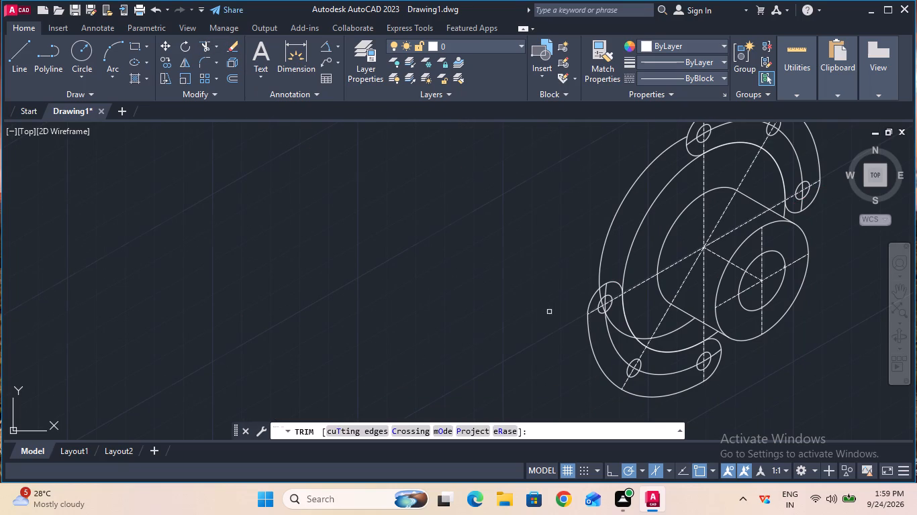
scroll(549, 312, "up", 3, "ctrl")
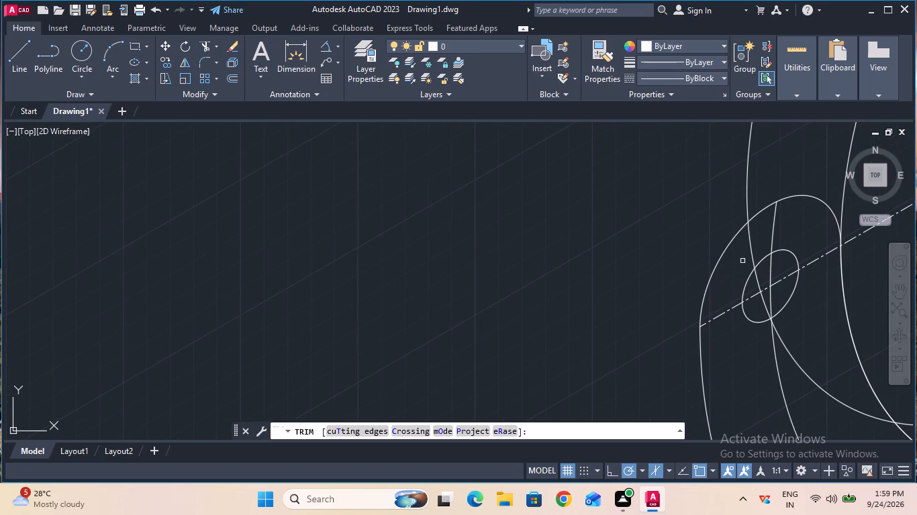
left_click(751, 255)
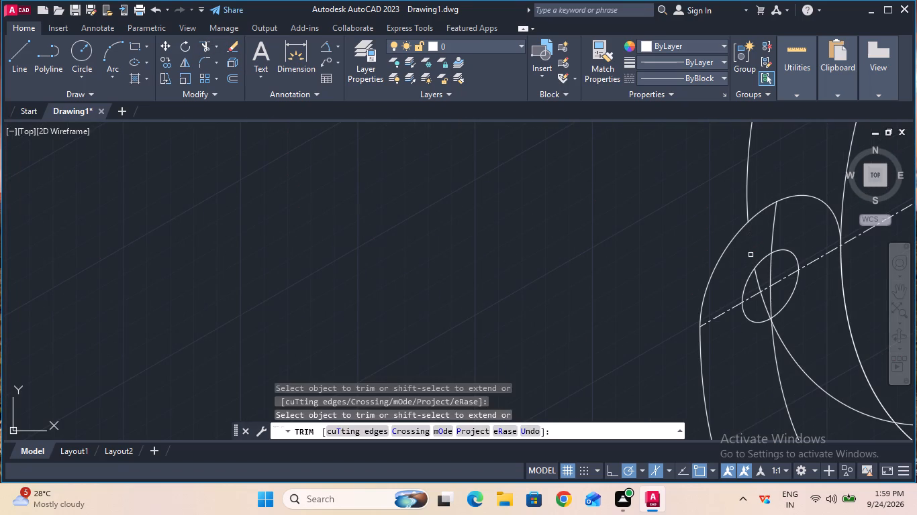
left_click(757, 276)
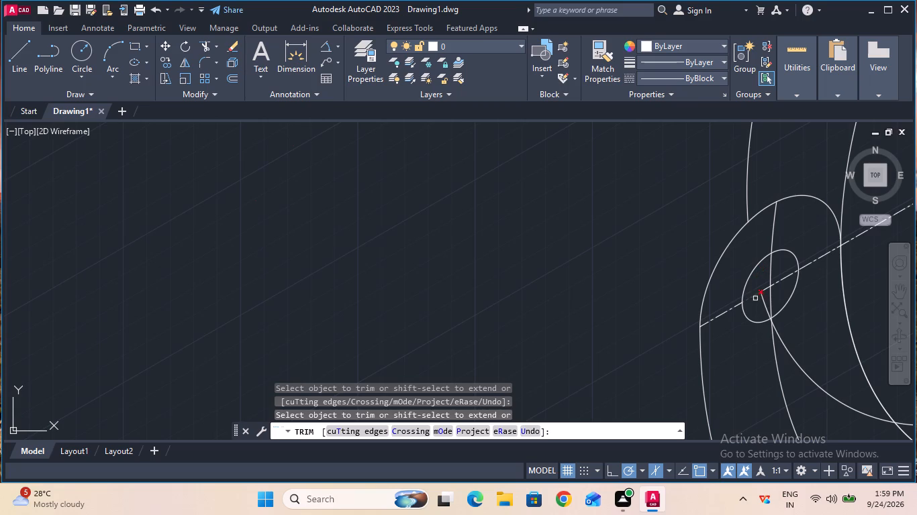
left_click(763, 301)
left_click(783, 341)
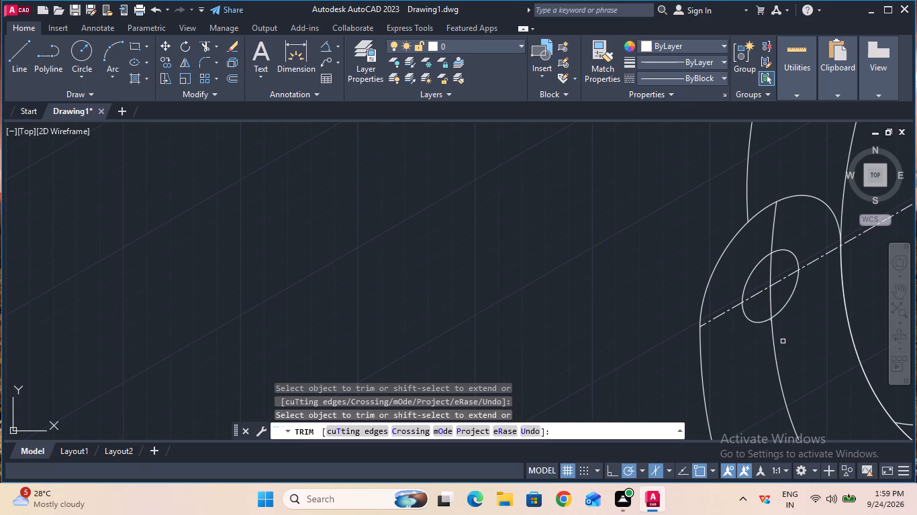
Trim the remaining lower part of the copied flange arc inside the front flange outline, up to the cylinder's lower tangent line.
scroll(783, 341, "down", 2, "ctrl")
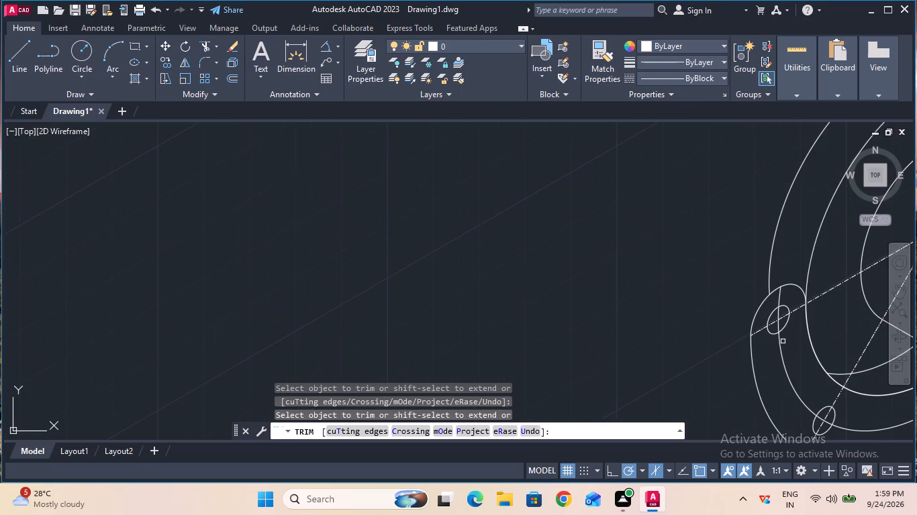
double_click(838, 375)
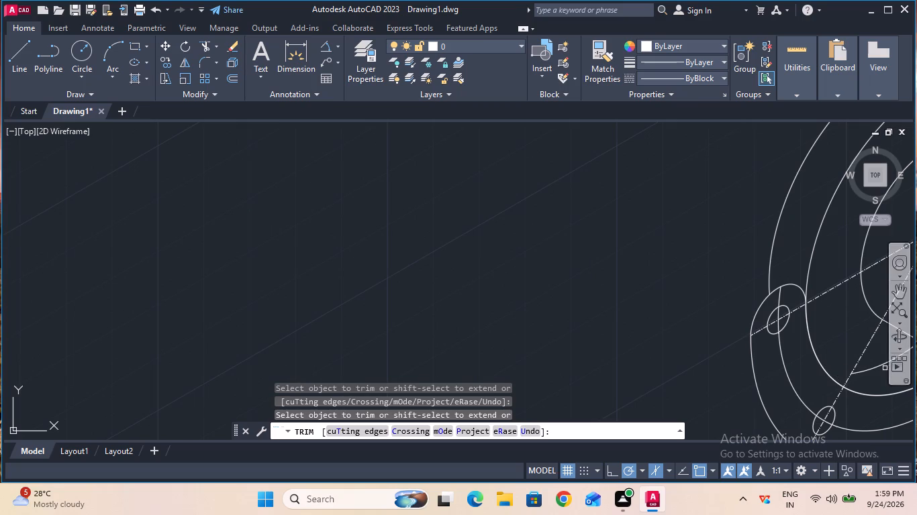
double_click(882, 363)
scroll(882, 363, "down", 2, "ctrl")
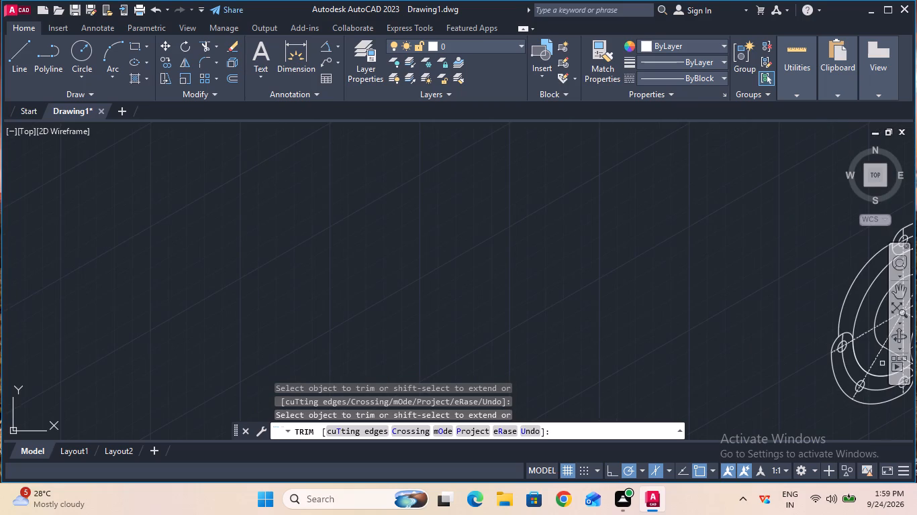
key("Escape")
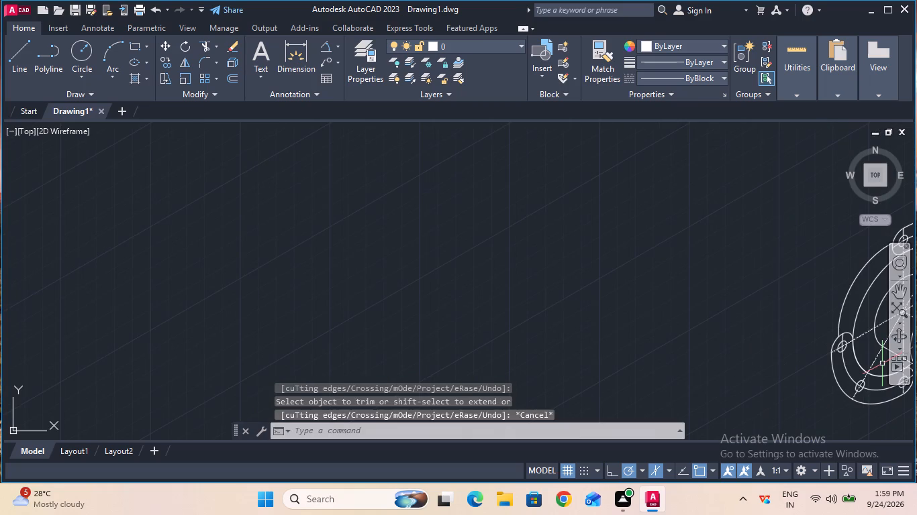
Copy the upper lug's outer arc and its upper-left end arc 10 units rearward along the 150° isometric axis.
left_click(904, 288)
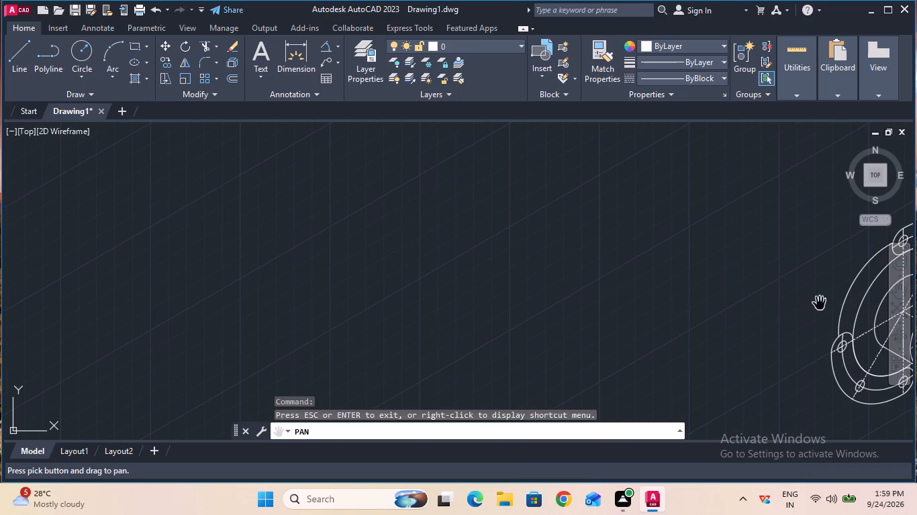
left_click_drag(819, 304, 682, 287)
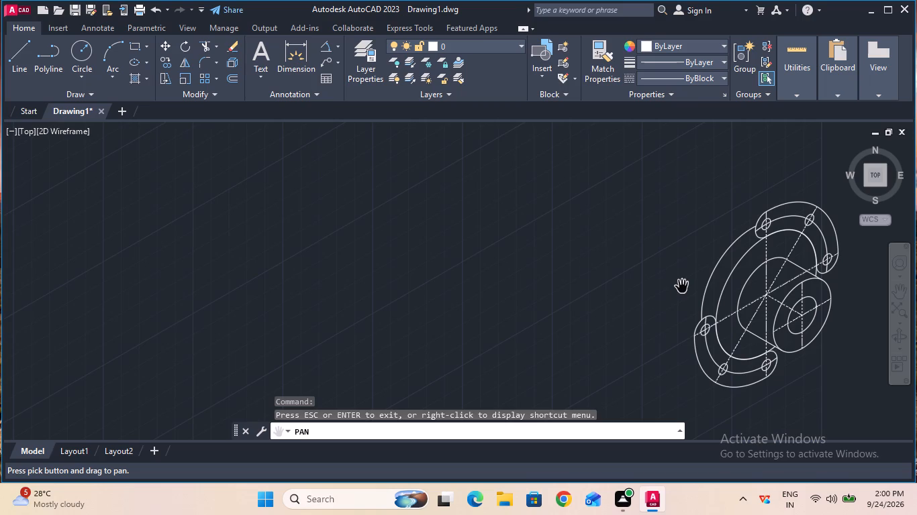
key("Escape")
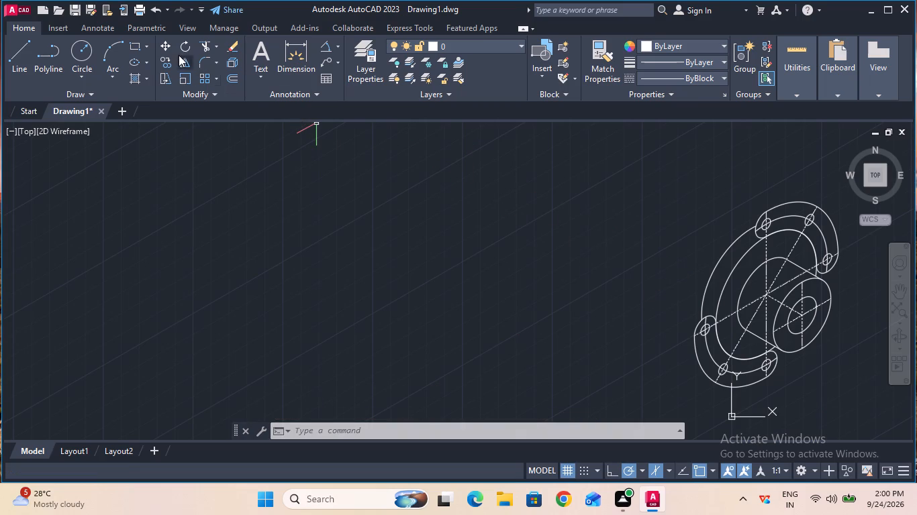
left_click(163, 64)
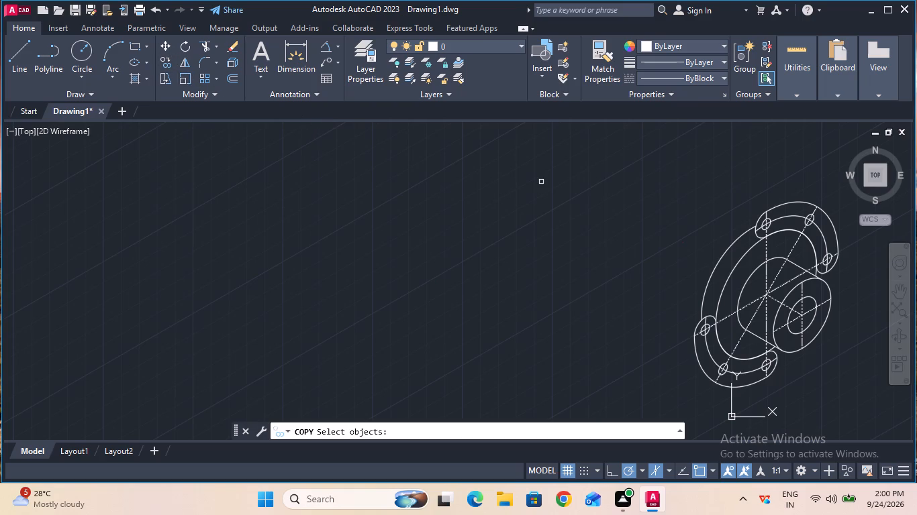
left_click(773, 208)
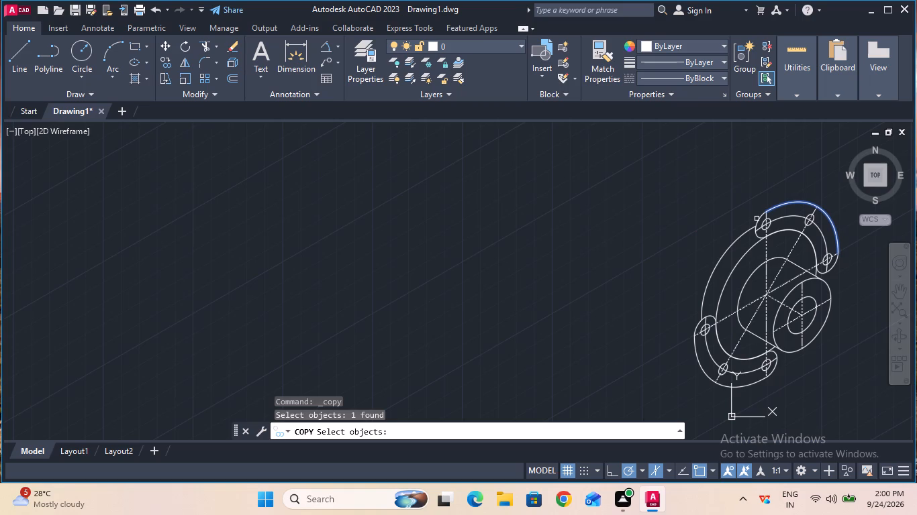
left_click(757, 219, "shift")
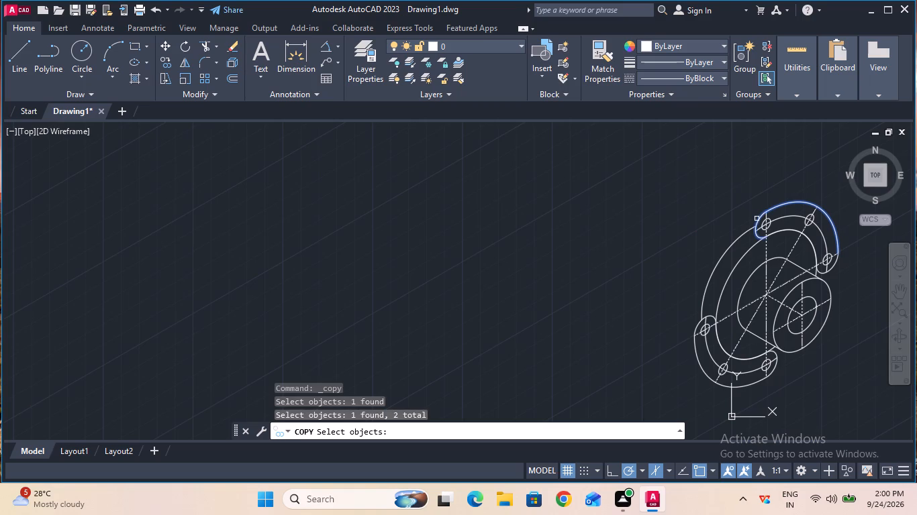
key("Return")
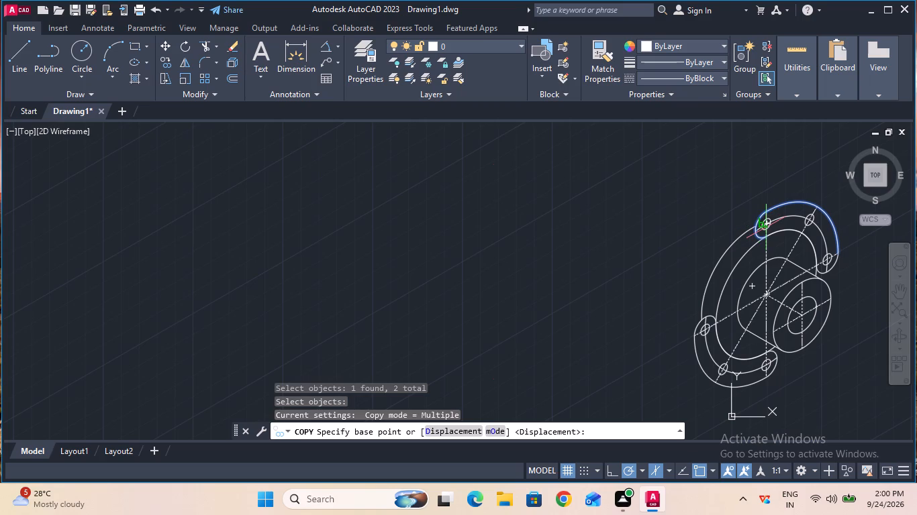
left_click(818, 207)
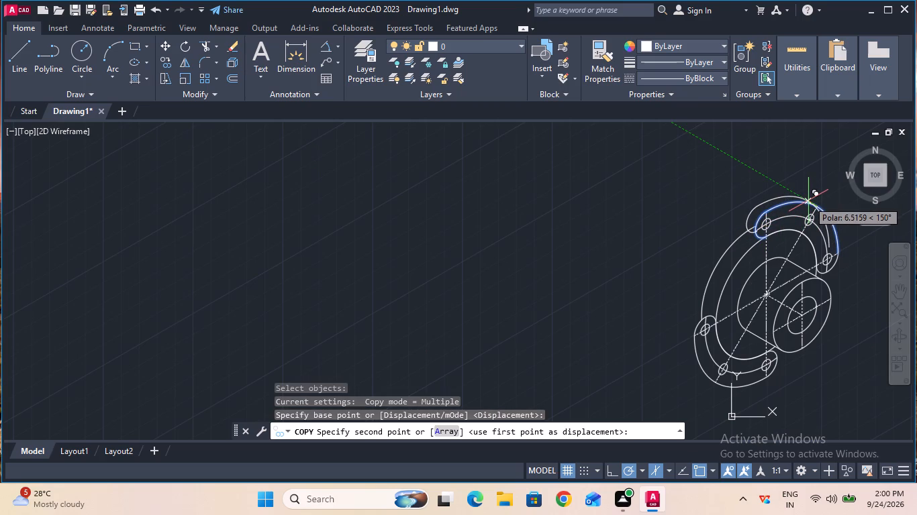
key("1")
key("0")
key("Return")
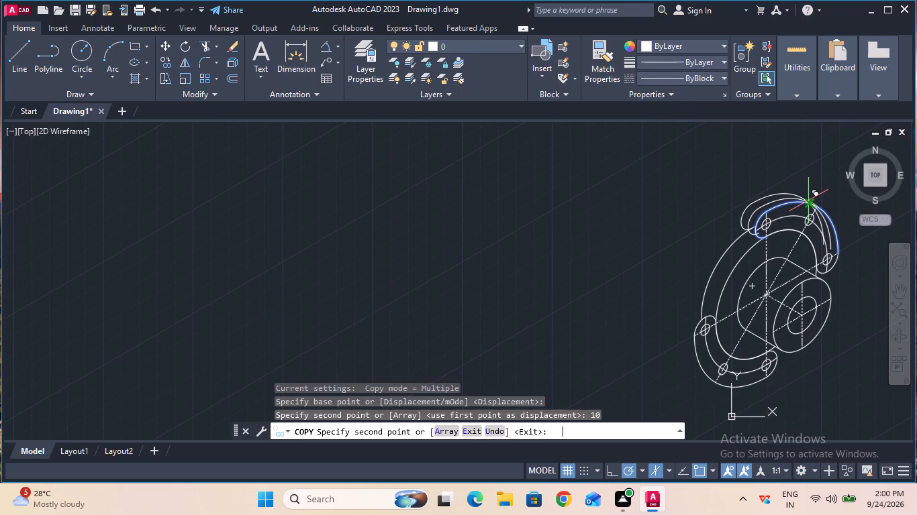
key("Escape")
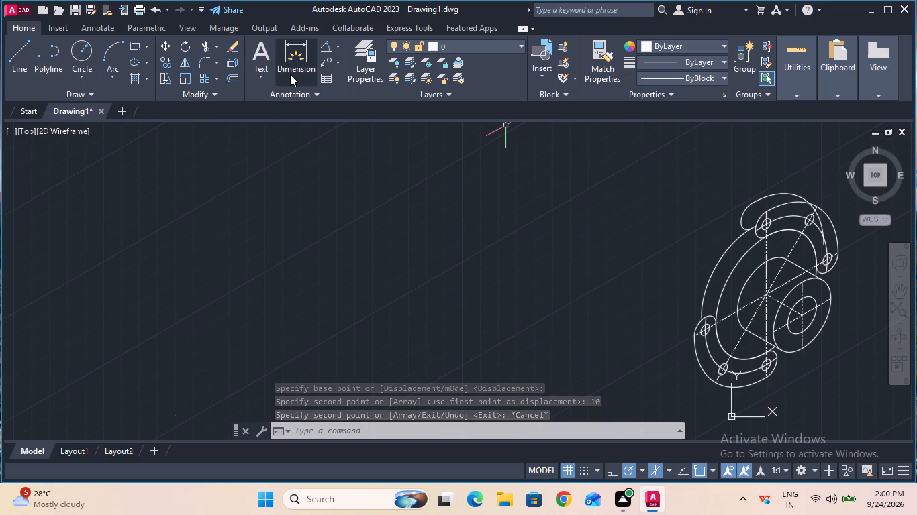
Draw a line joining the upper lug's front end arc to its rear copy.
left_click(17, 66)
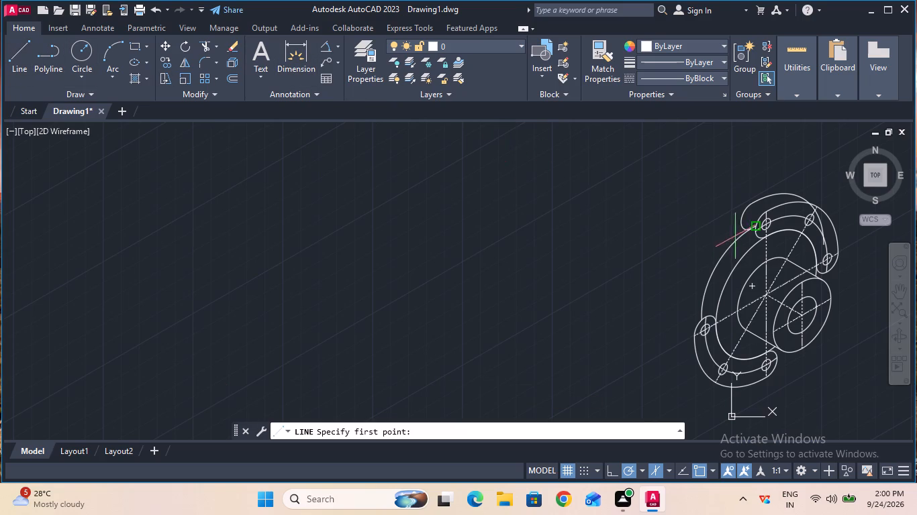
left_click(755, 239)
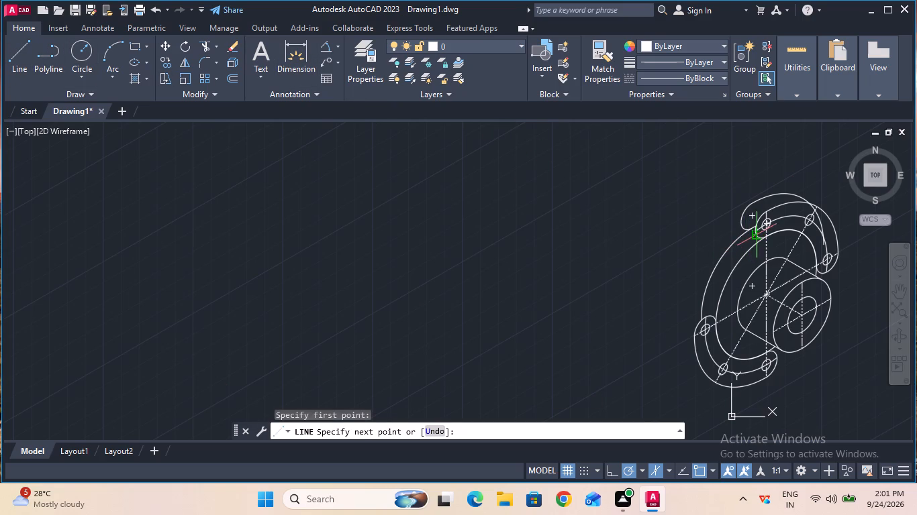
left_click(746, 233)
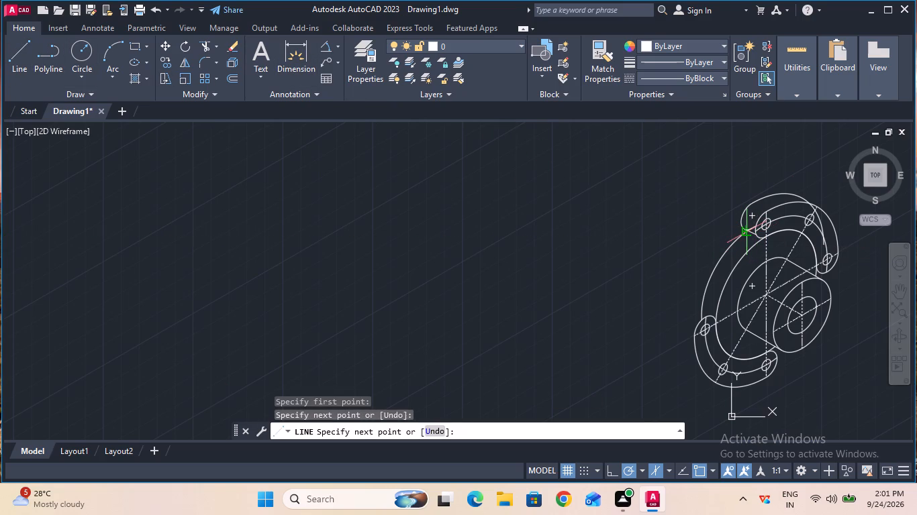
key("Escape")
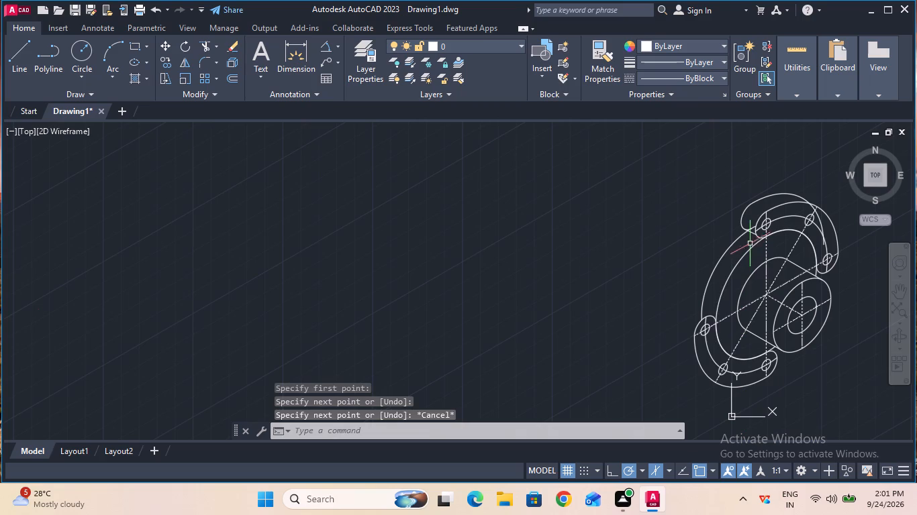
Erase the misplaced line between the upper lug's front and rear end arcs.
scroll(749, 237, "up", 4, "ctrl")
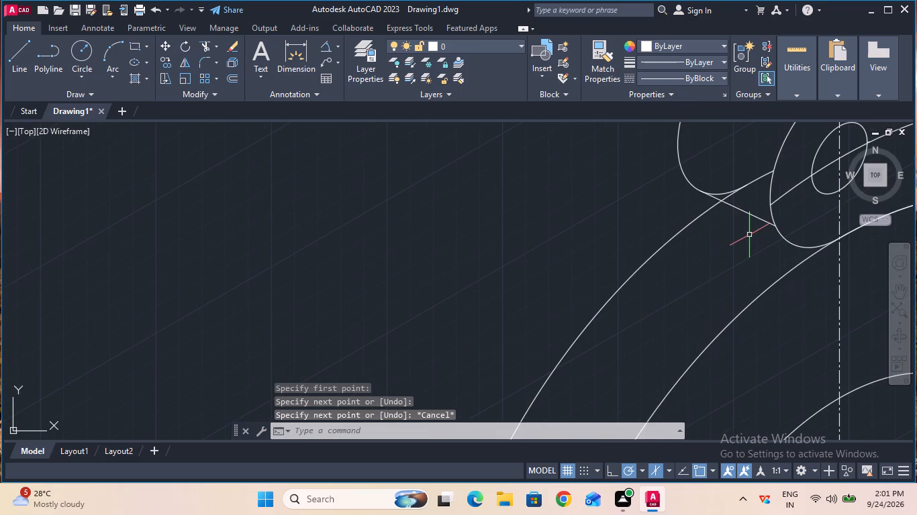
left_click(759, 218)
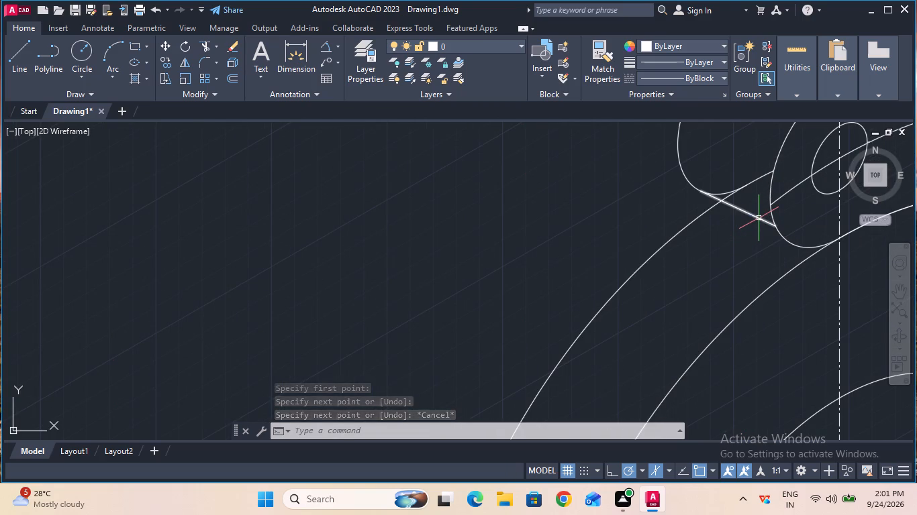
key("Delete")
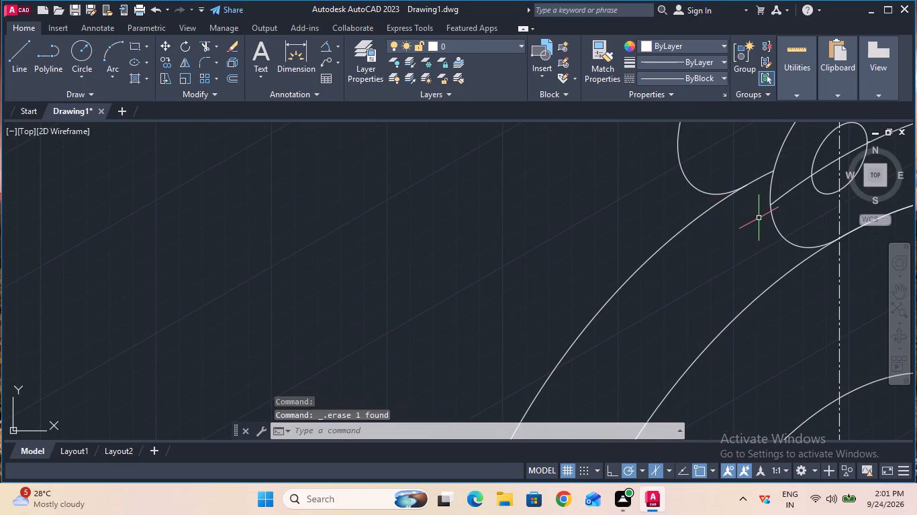
Draw a connecting edge from the quadrant of the upper lug's rear end arc to the matching quadrant of its front end arc.
left_click(25, 55)
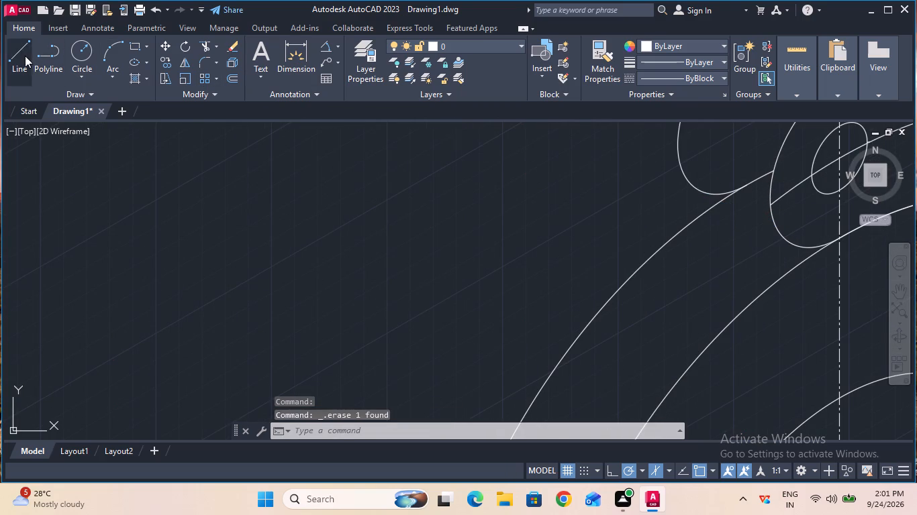
left_click(695, 189)
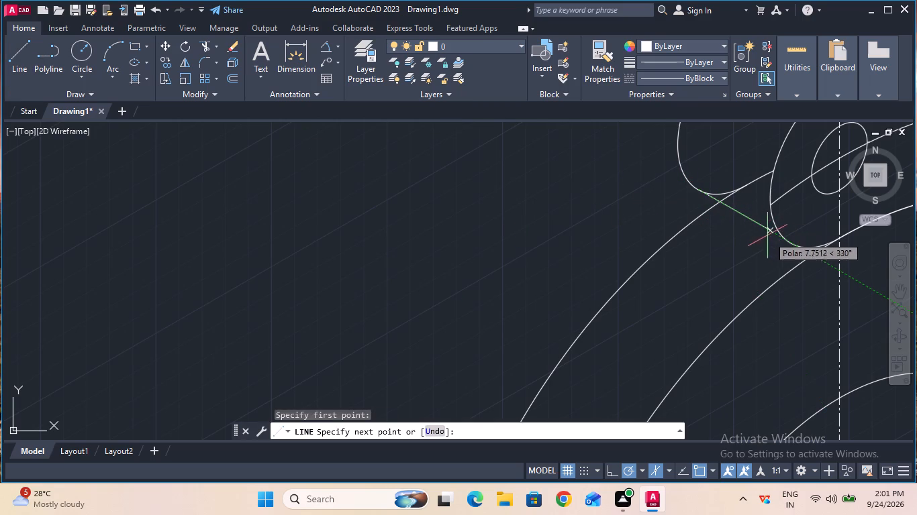
left_click(788, 245)
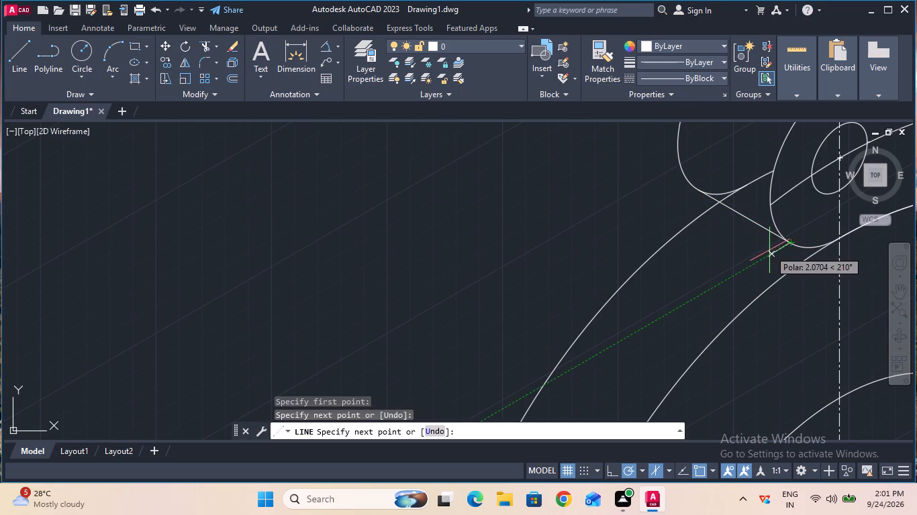
key("Escape")
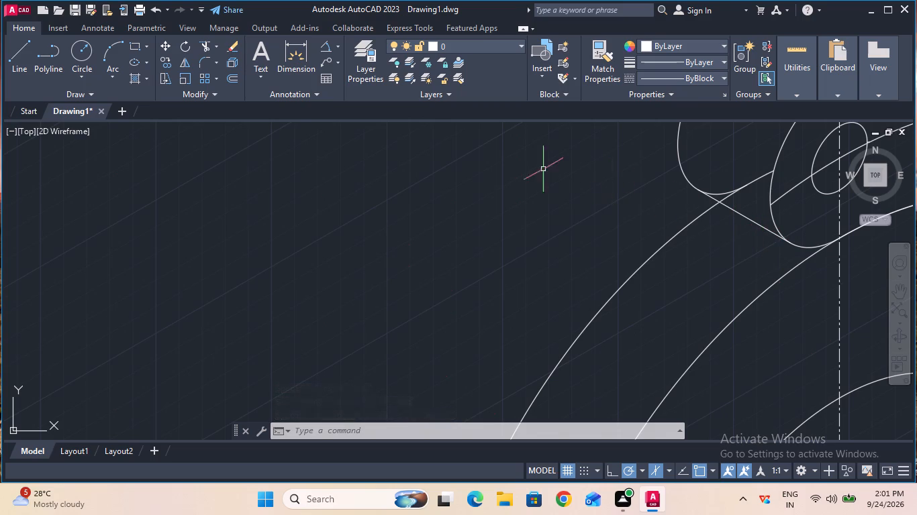
Trim the upper lug's rear end arc and the flange's rear outline where they pass behind the lug's connecting edge.
double_click(206, 46)
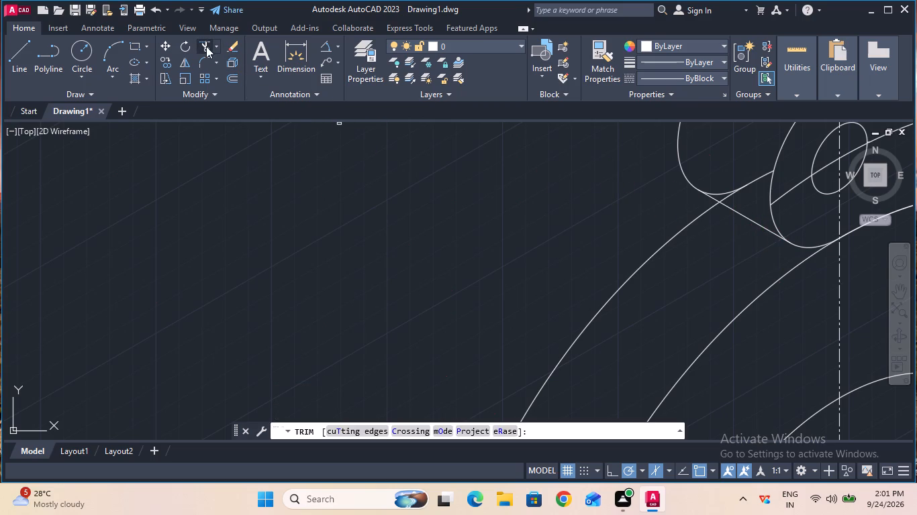
left_click(717, 194)
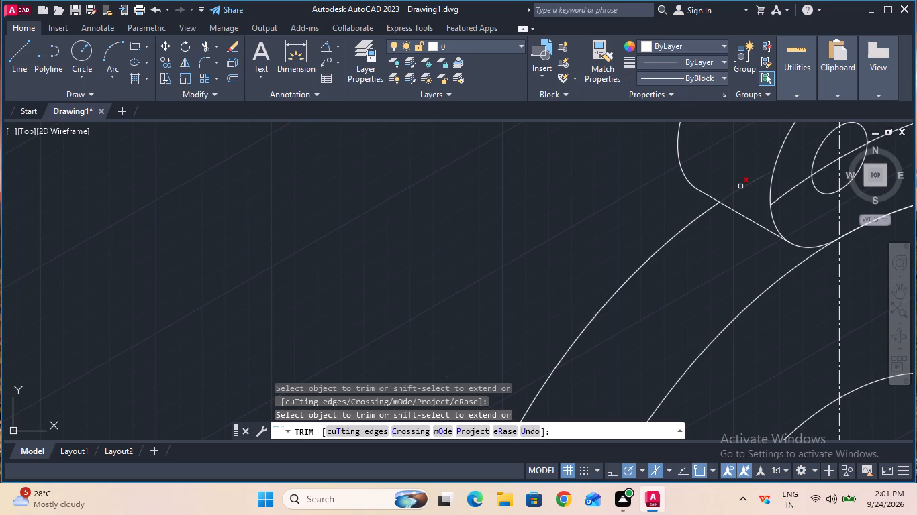
left_click(740, 186)
scroll(740, 186, "down", 2, "ctrl")
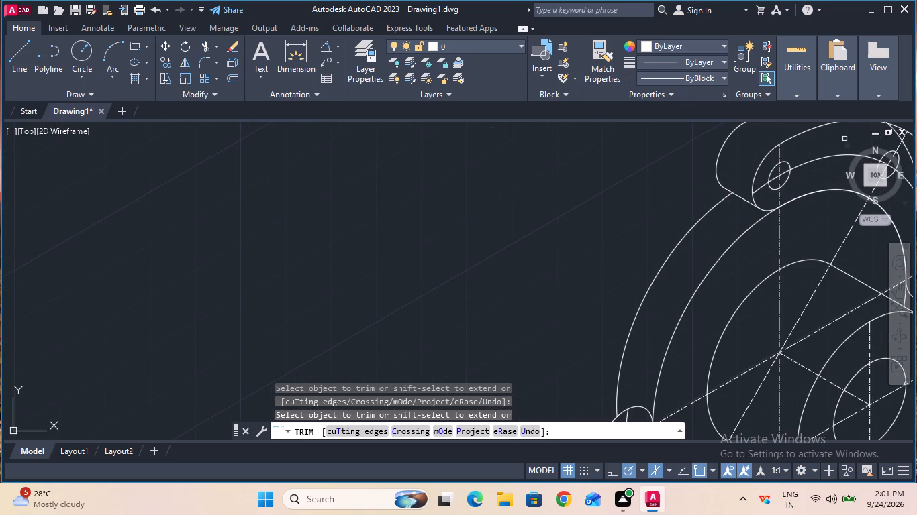
scroll(845, 139, "up", 1)
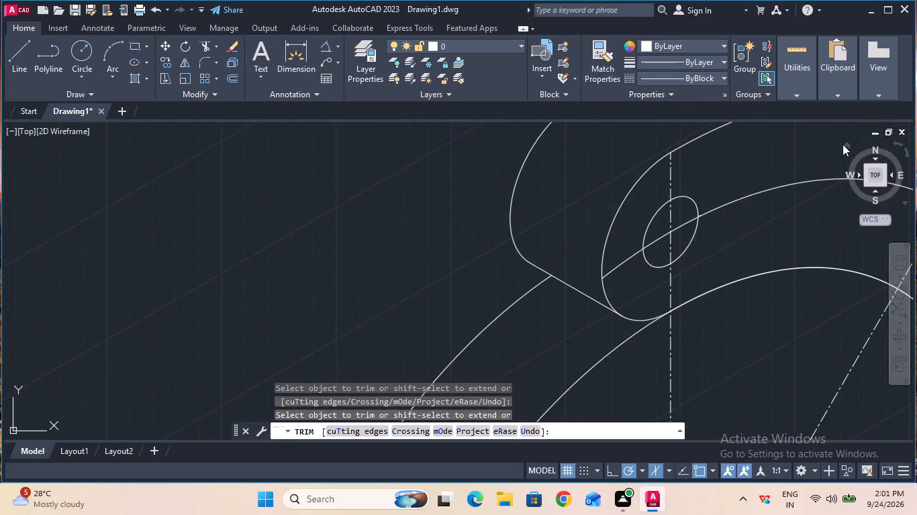
key("Escape")
Trim all portions of the upper lug's rear outer arc that pass behind its front face.
scroll(842, 144, "down", 4, "ctrl")
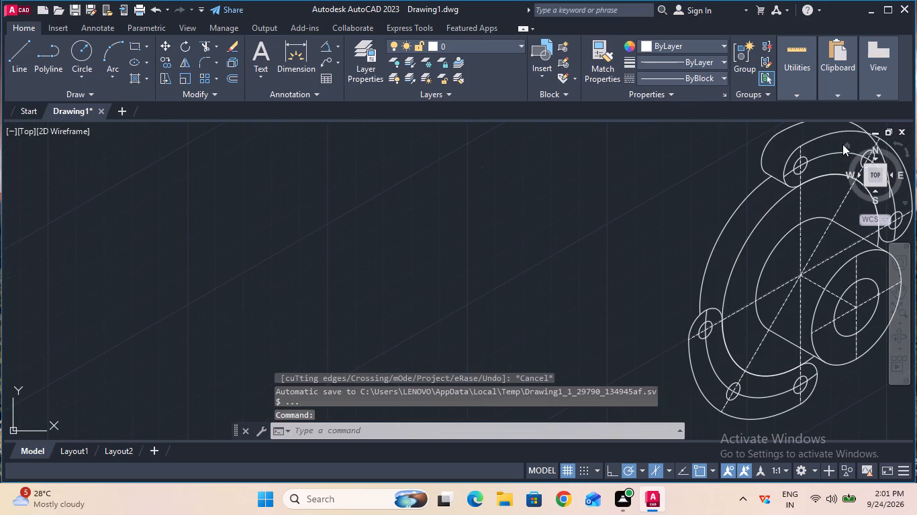
double_click(897, 296)
left_click_drag(844, 232, 749, 316)
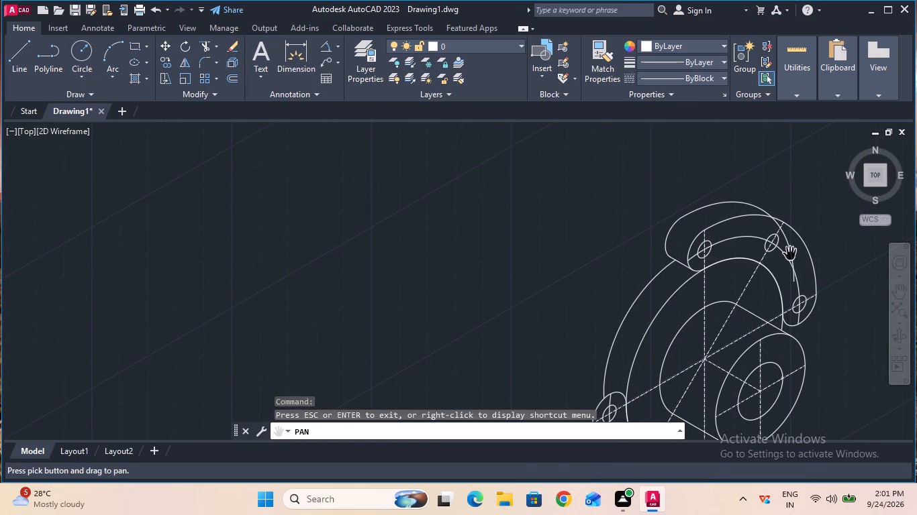
scroll(791, 252, "up", 2, "ctrl")
key("Escape")
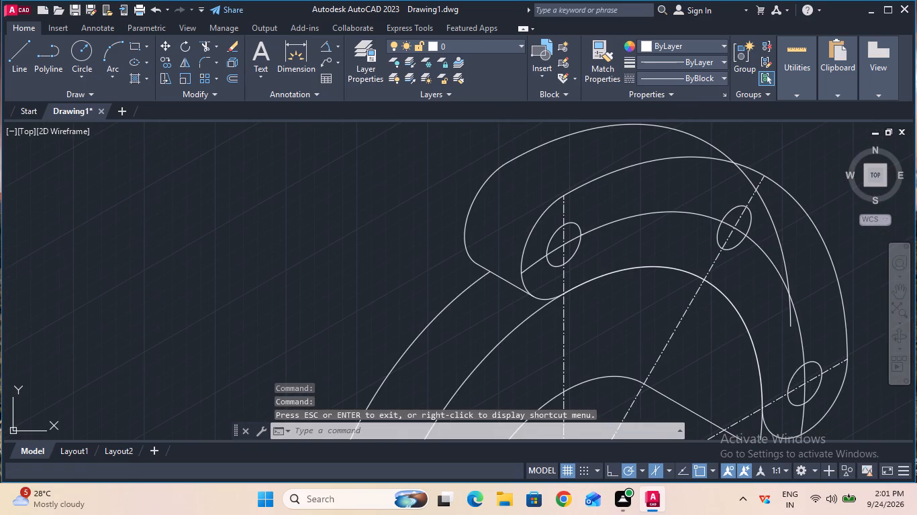
left_click(203, 52)
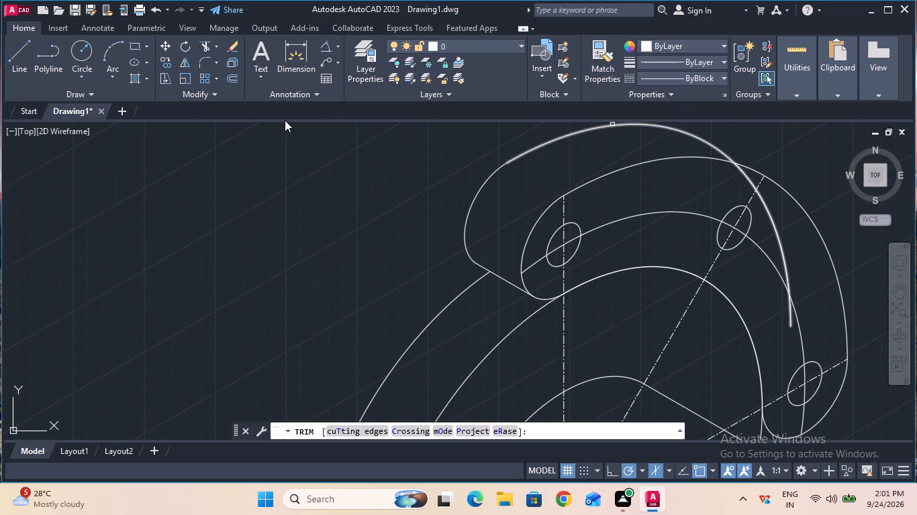
left_click(207, 46)
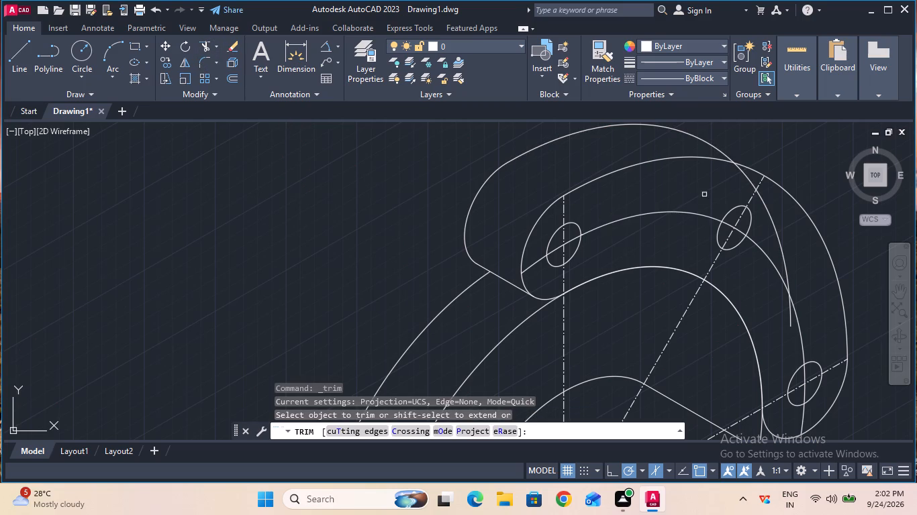
left_click(749, 176)
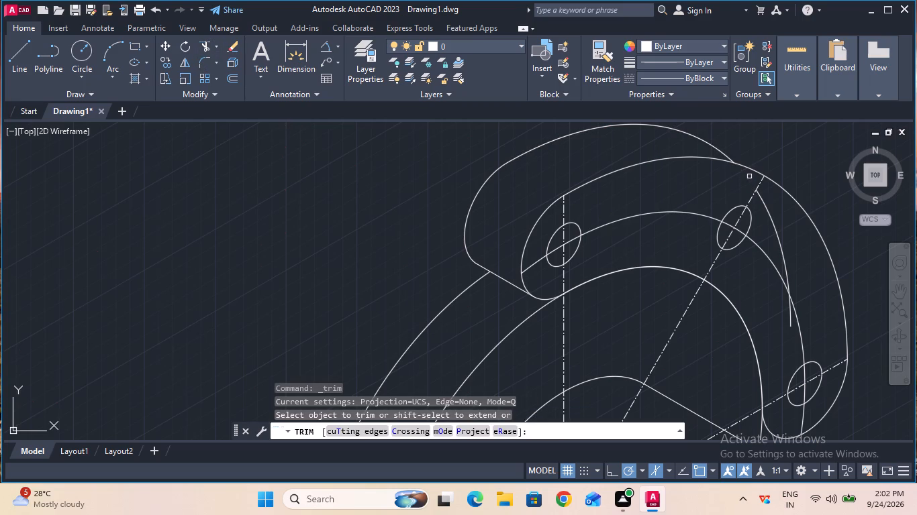
left_click(771, 211)
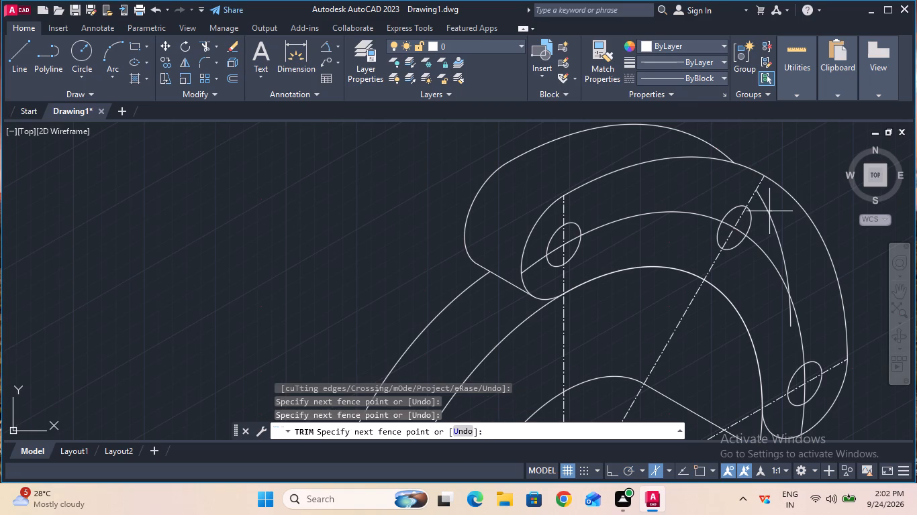
left_click(765, 213)
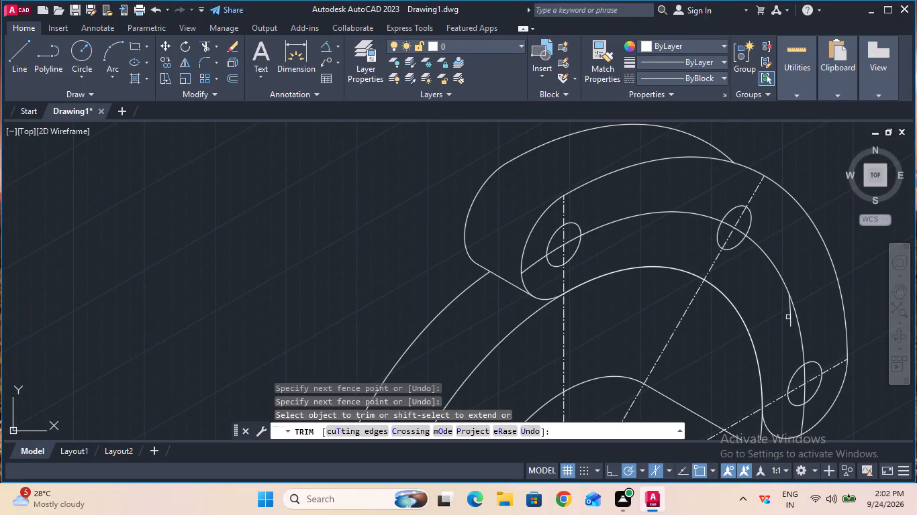
left_click(789, 317)
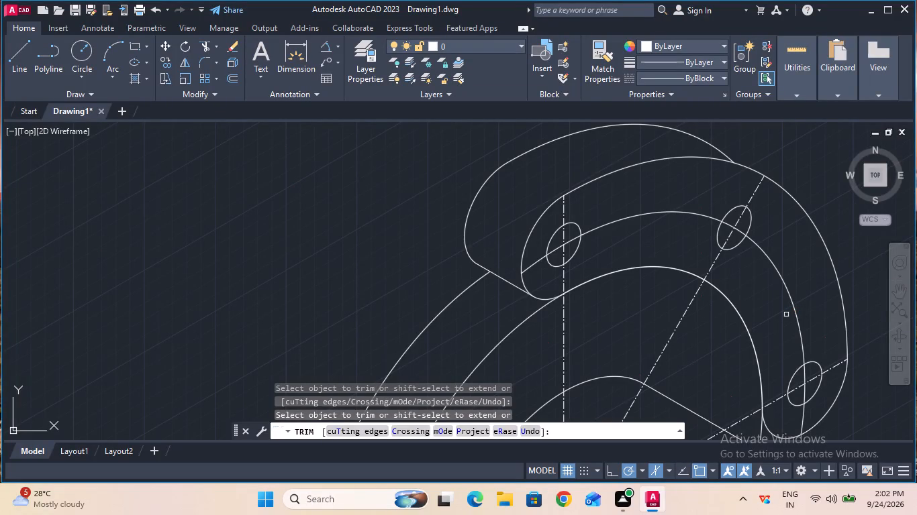
scroll(786, 314, "down", 3, "ctrl")
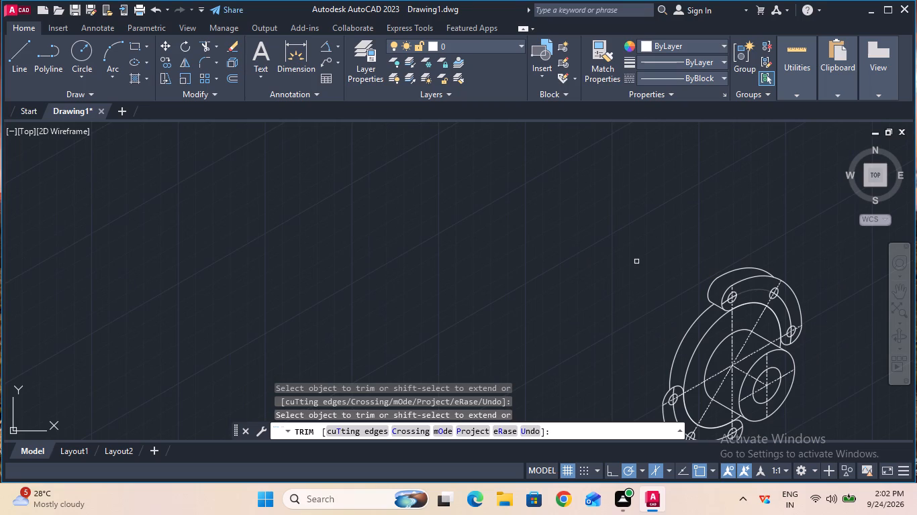
key("Escape")
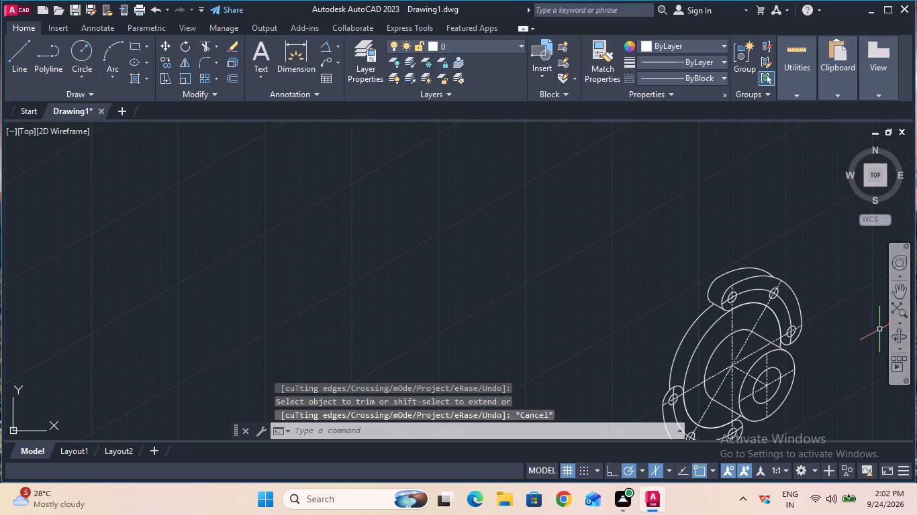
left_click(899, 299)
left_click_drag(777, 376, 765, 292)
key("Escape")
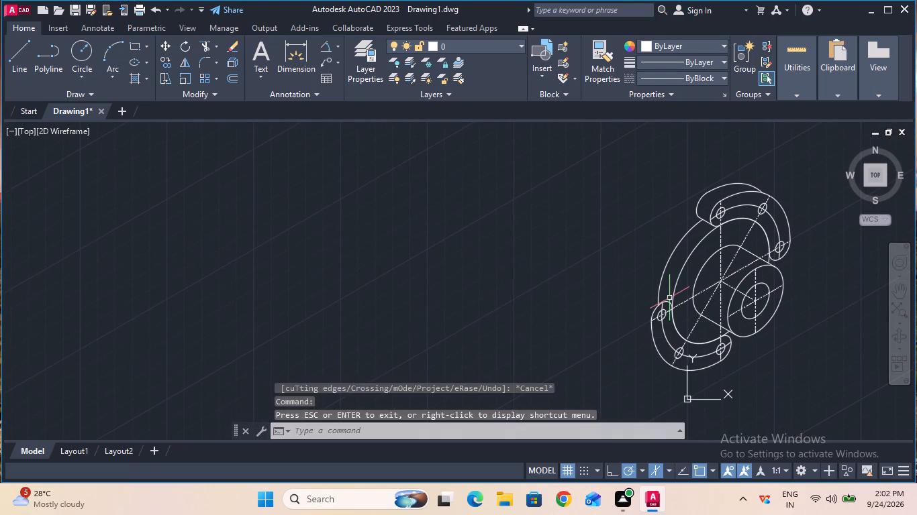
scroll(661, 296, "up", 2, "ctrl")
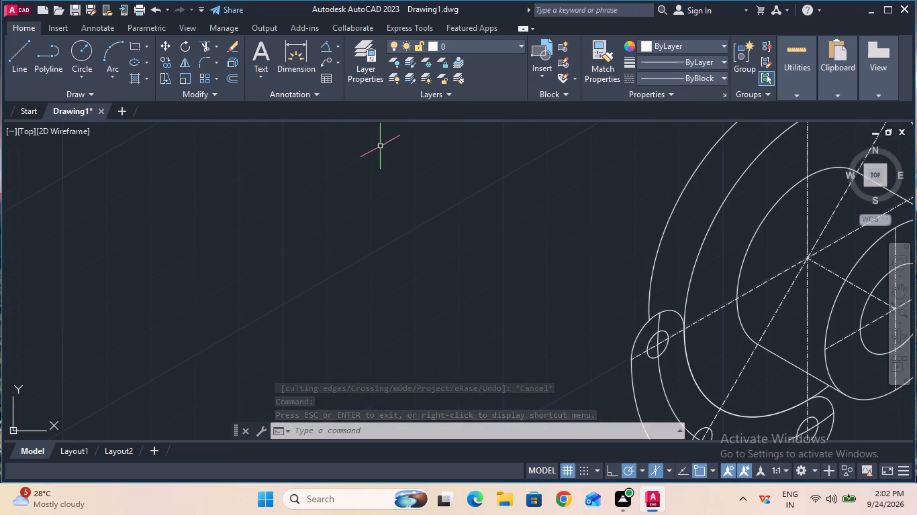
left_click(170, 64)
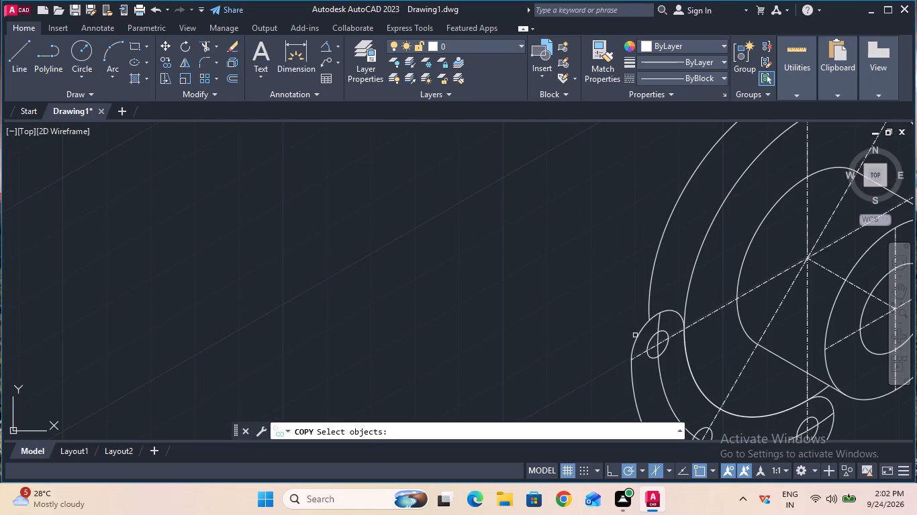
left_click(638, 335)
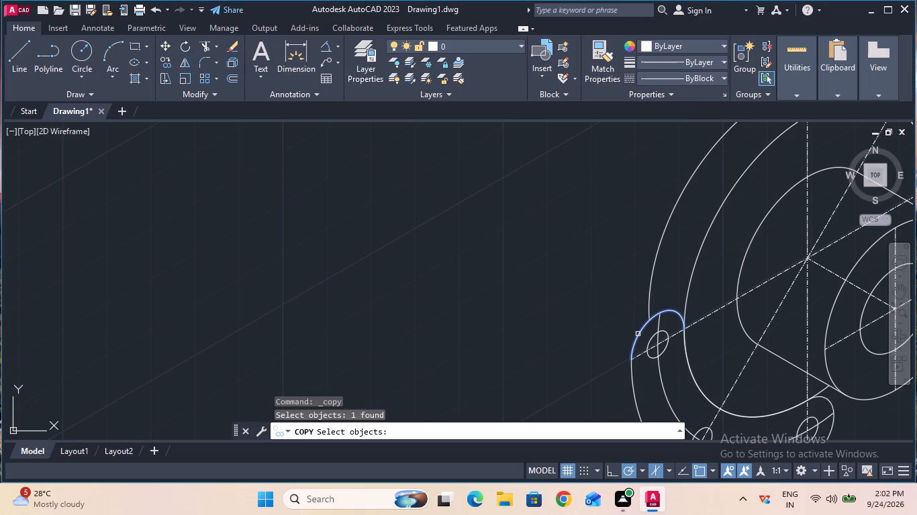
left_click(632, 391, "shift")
Copy the lower lug's outer arc and its upper-left end arc 10 units rearward, up and to the left.
left_click(170, 56)
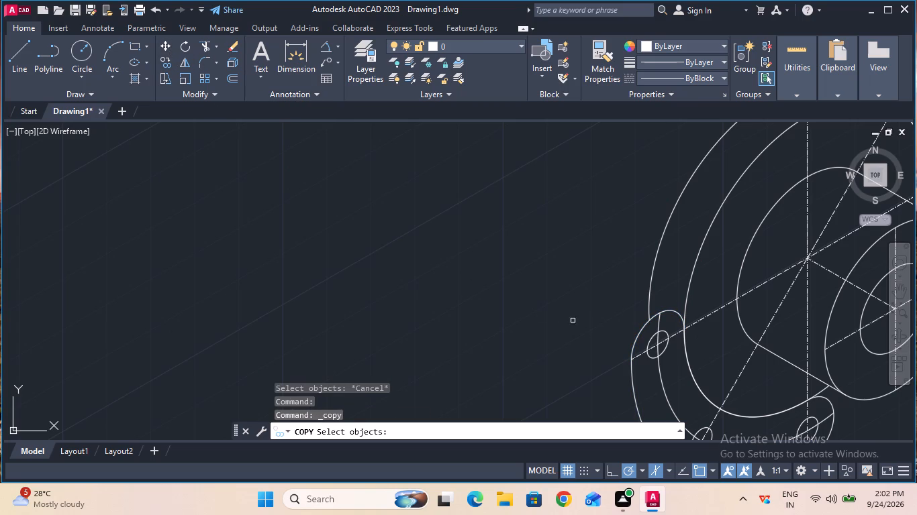
left_click(634, 344)
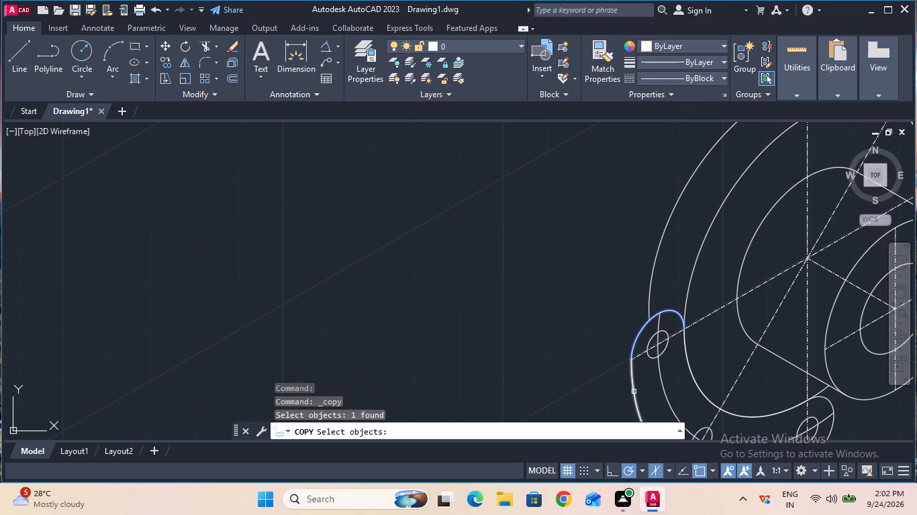
left_click(634, 392, "shift")
key("Return")
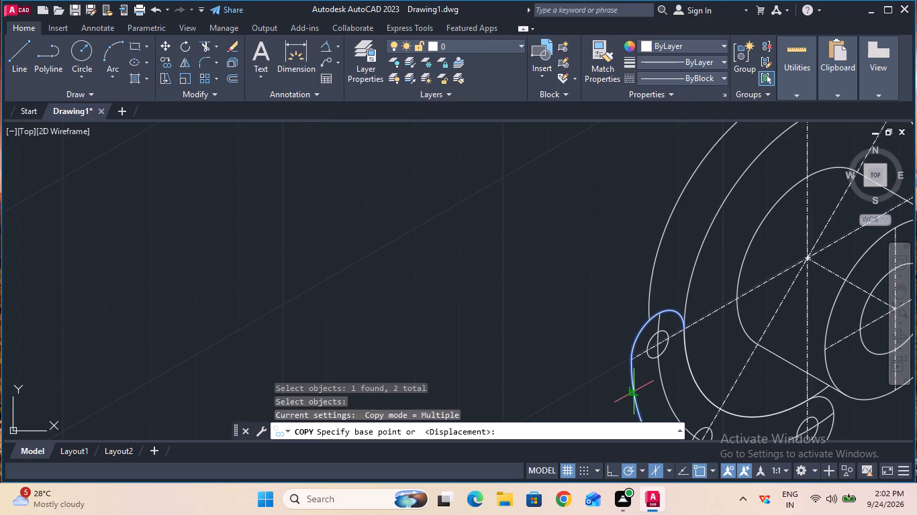
left_click(634, 392)
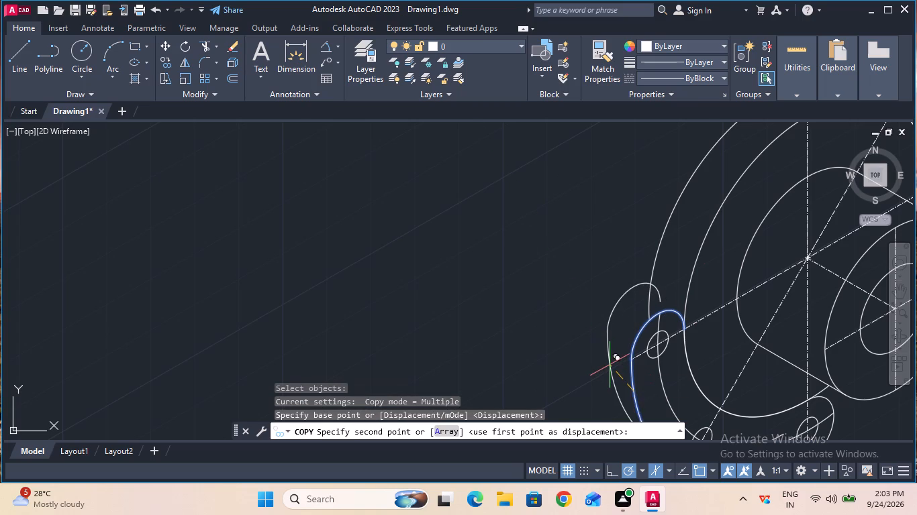
type("10")
key("Return")
key("Escape")
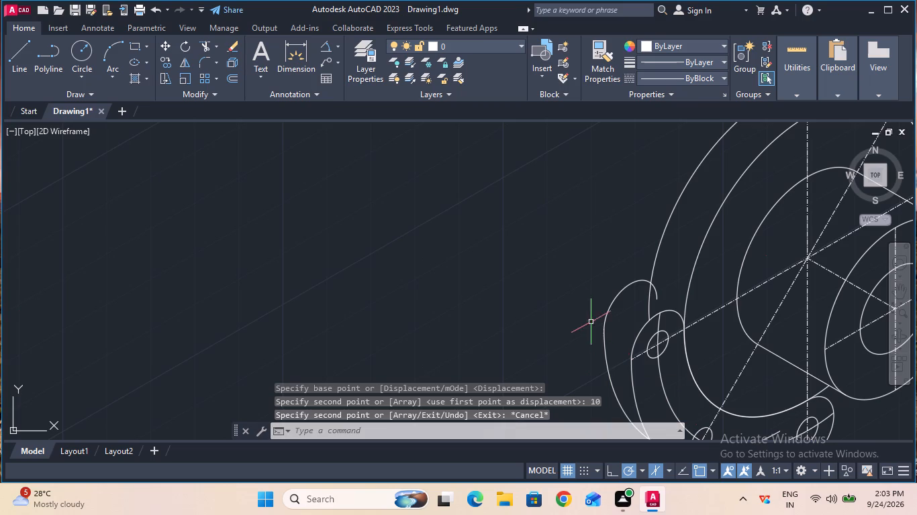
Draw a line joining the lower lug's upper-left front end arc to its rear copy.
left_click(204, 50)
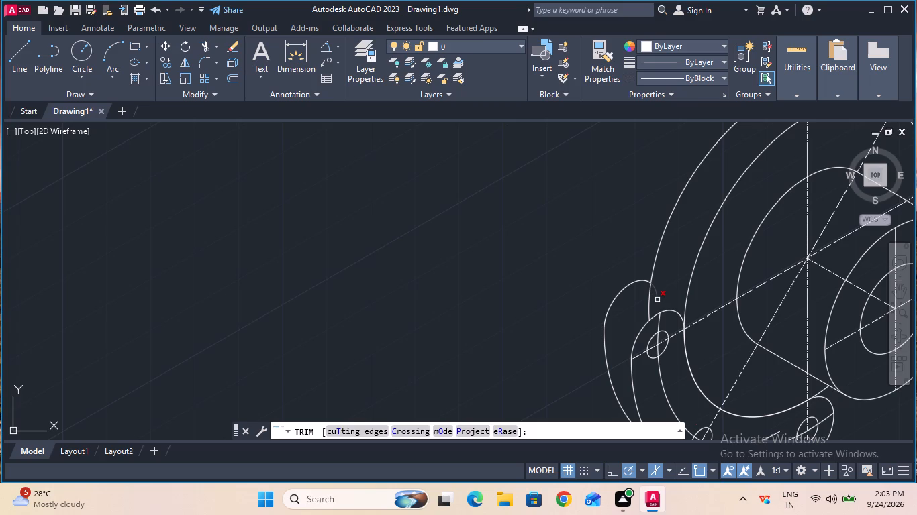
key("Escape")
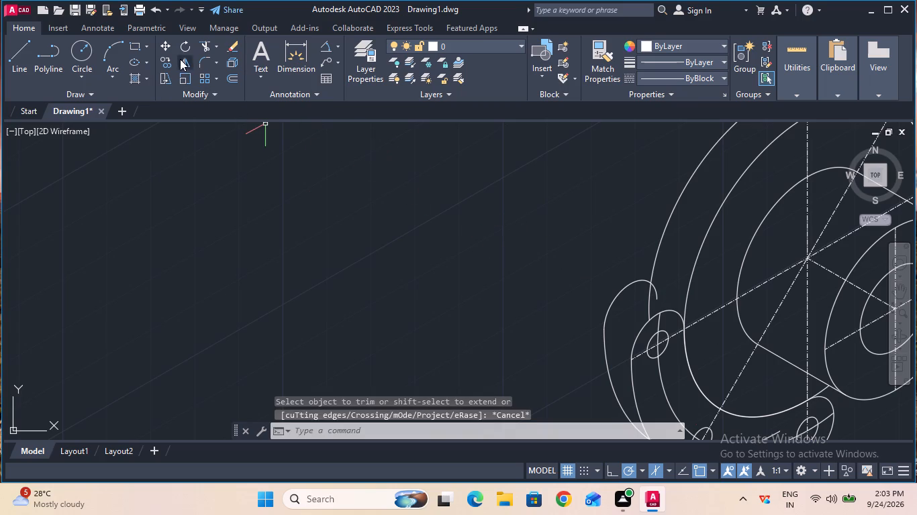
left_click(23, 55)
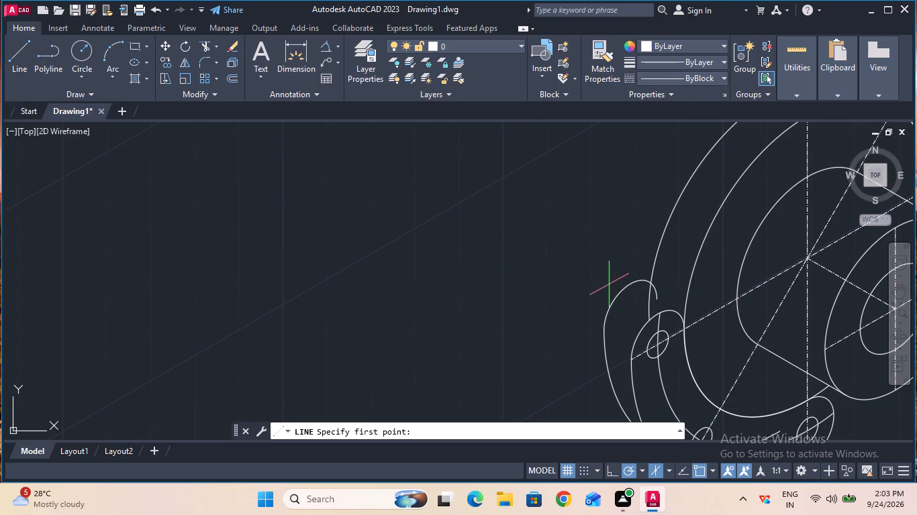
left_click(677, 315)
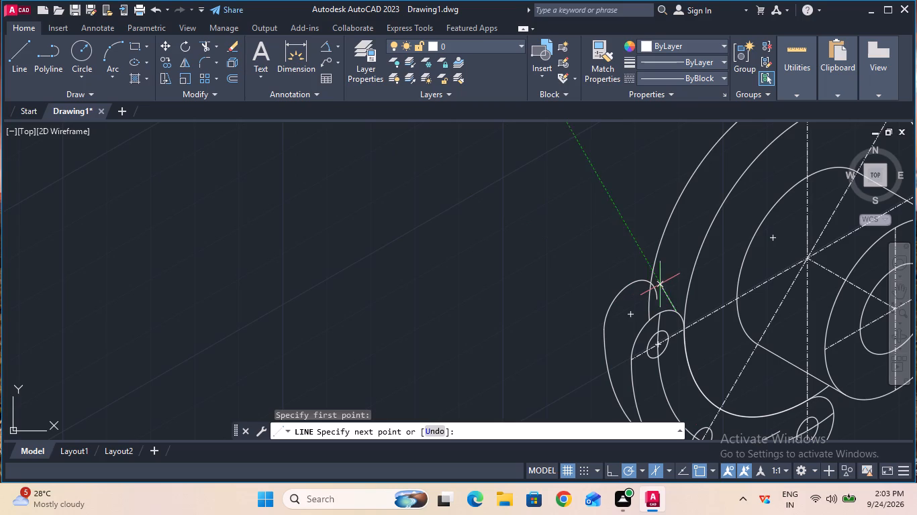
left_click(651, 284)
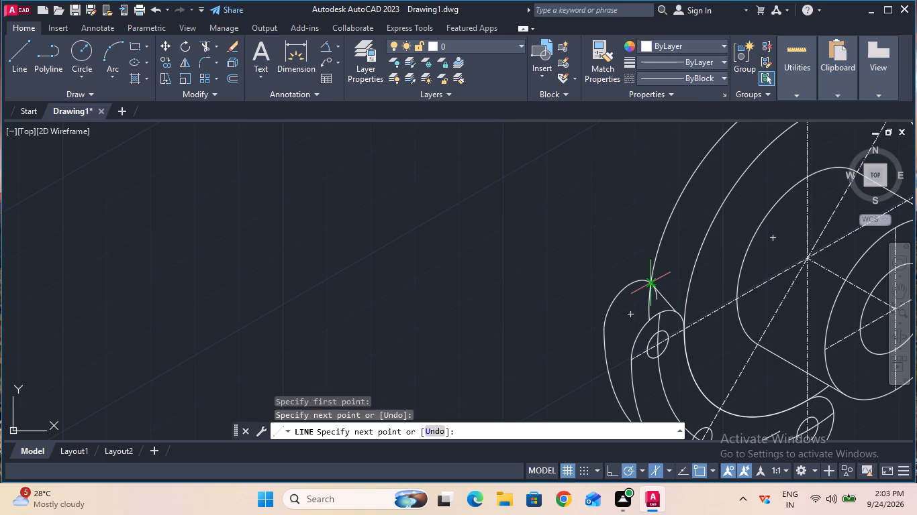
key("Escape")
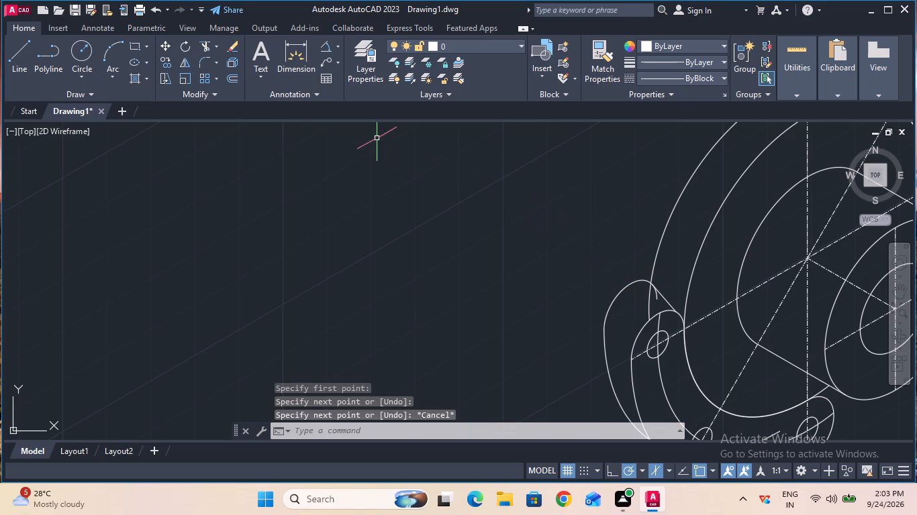
Remove the line joining the lower lug's end arcs and trim the rear end arc's overhang past the flange's rear outline.
left_click(203, 50)
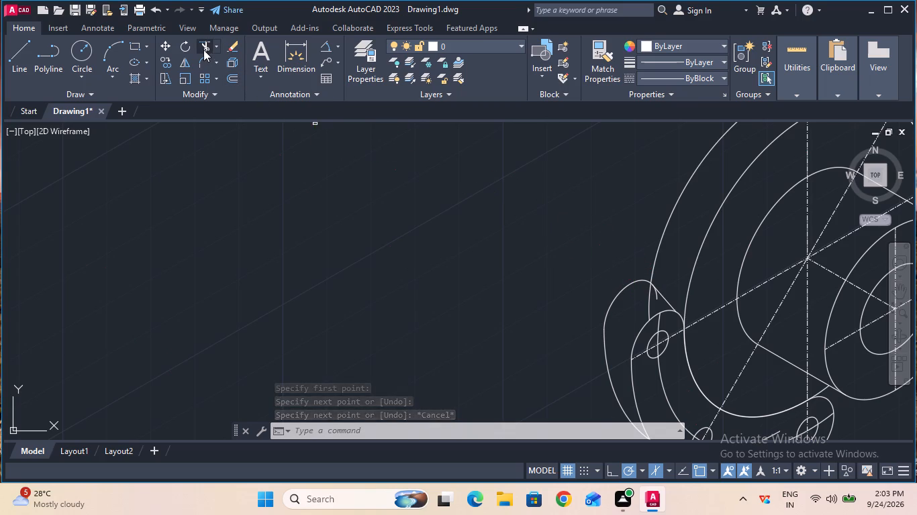
left_click(669, 302)
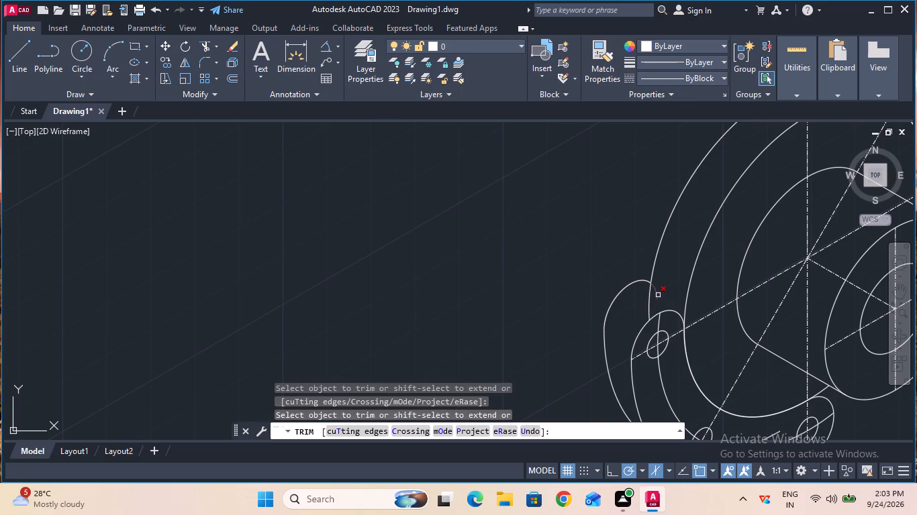
left_click(658, 295)
key("Escape")
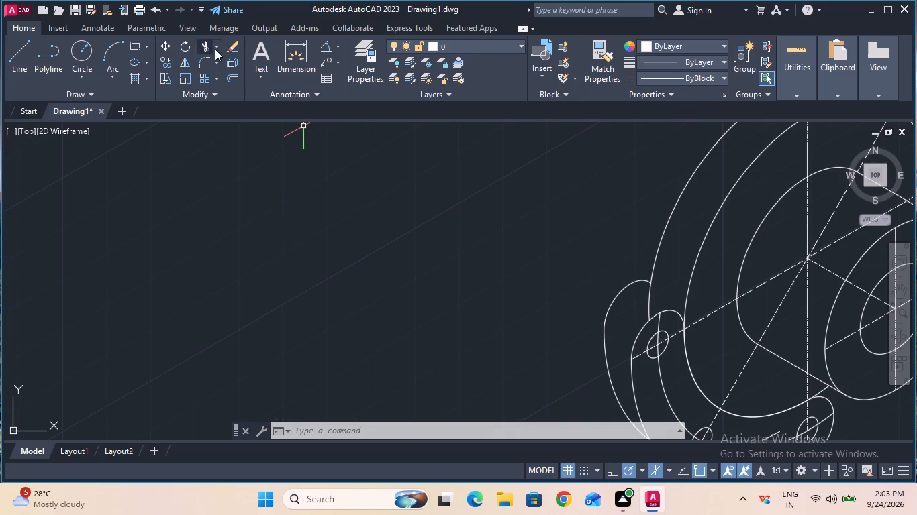
Draw a line joining the lower lug's upper-left front end arc to the rear end arc's junction with the flange's rear outline.
double_click(13, 56)
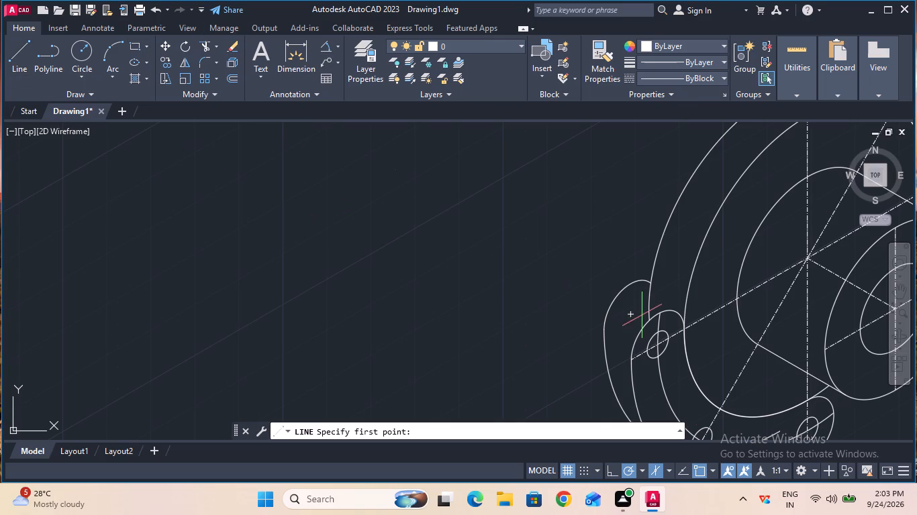
left_click(673, 310)
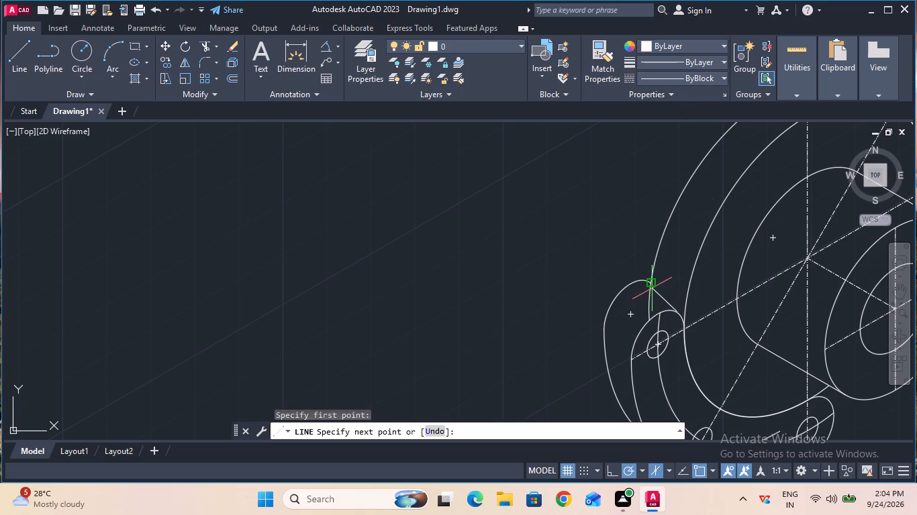
left_click(651, 286)
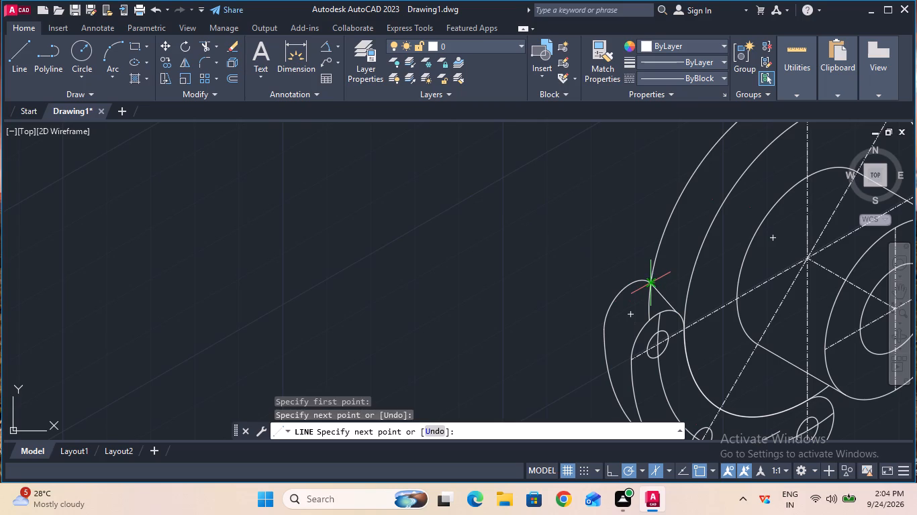
key("Escape")
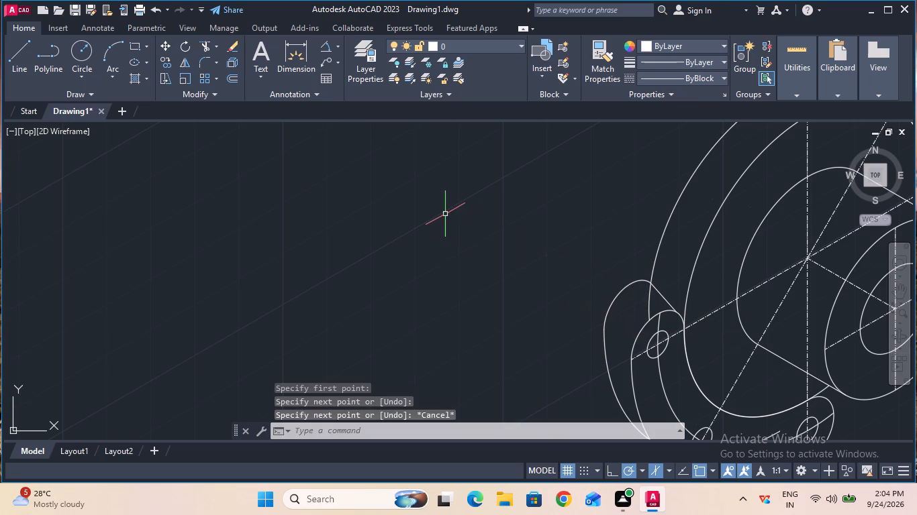
Trim the flange's rear outline between the new joining line and the lower lug's front end arc.
left_click(208, 45)
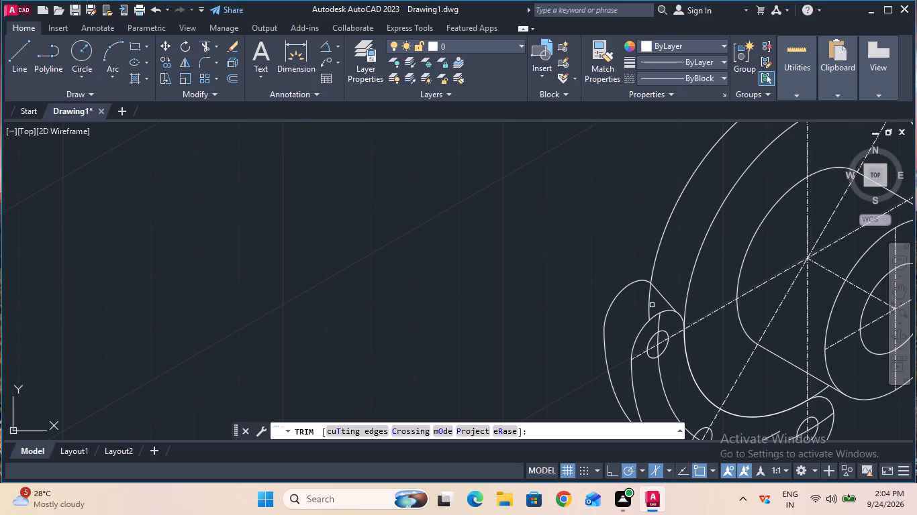
left_click(646, 305)
left_click(653, 303)
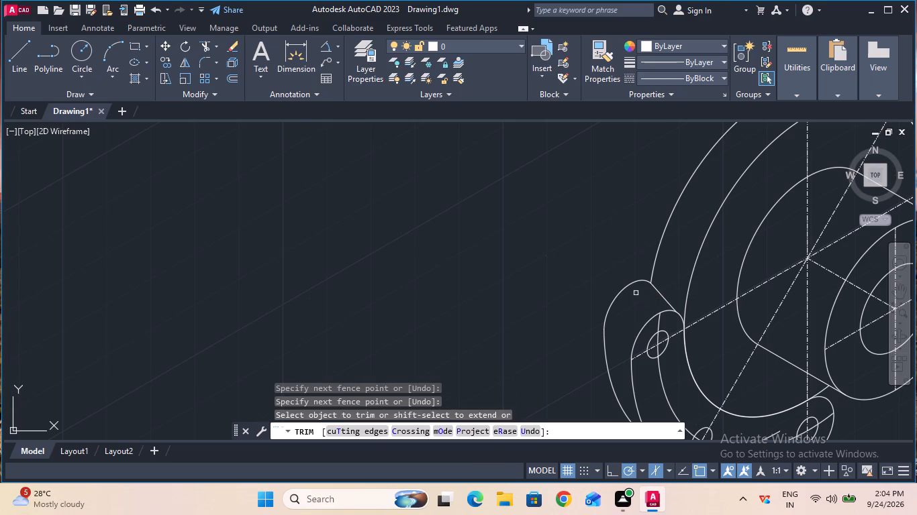
scroll(559, 251, "down", 2, "ctrl")
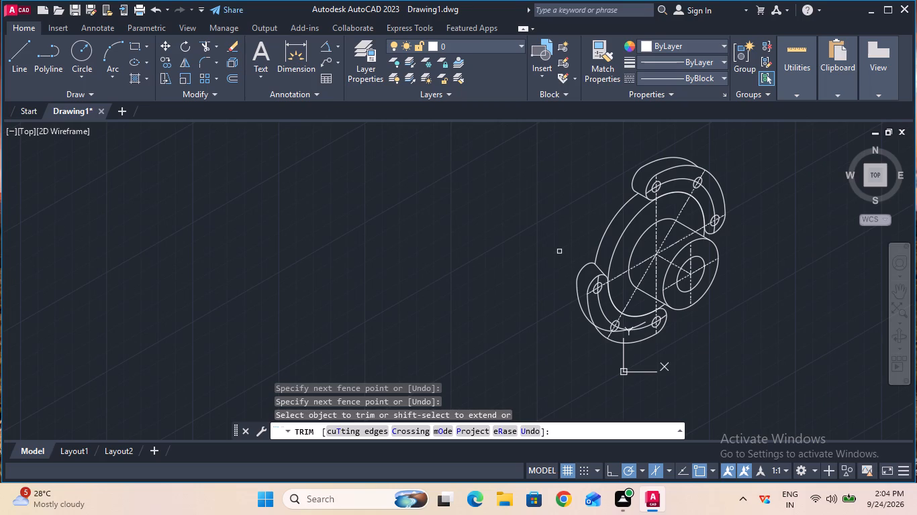
key("Escape")
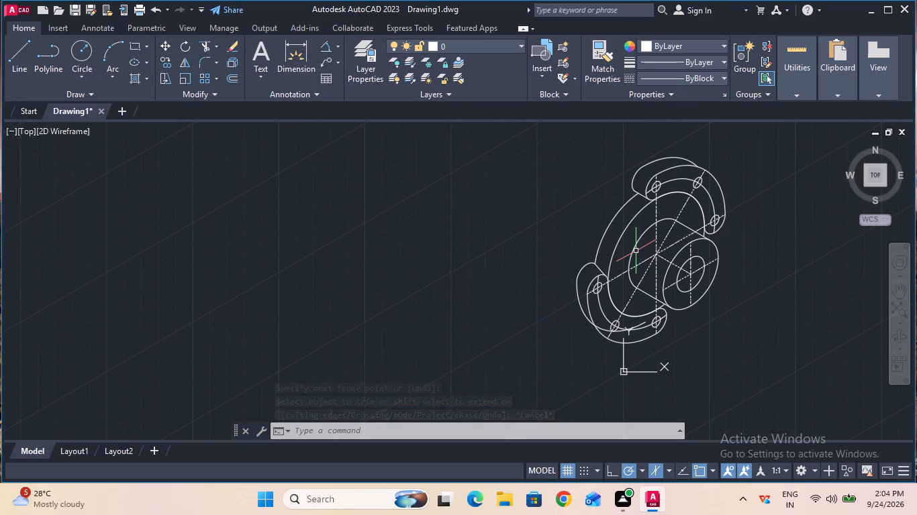
Extend the cylinder's axis centerline rearward, up and to the left, to the flange's rear outline.
left_click(215, 48)
left_click(215, 48)
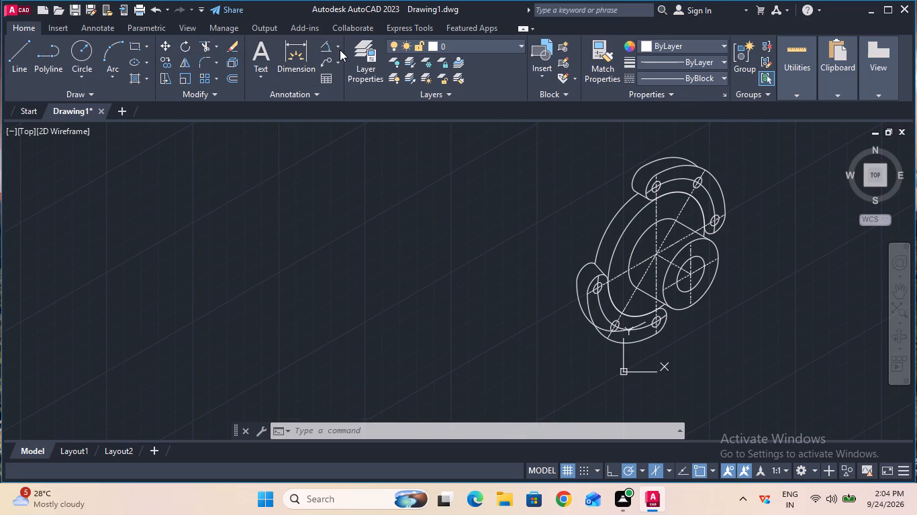
left_click(213, 50)
left_click(221, 94)
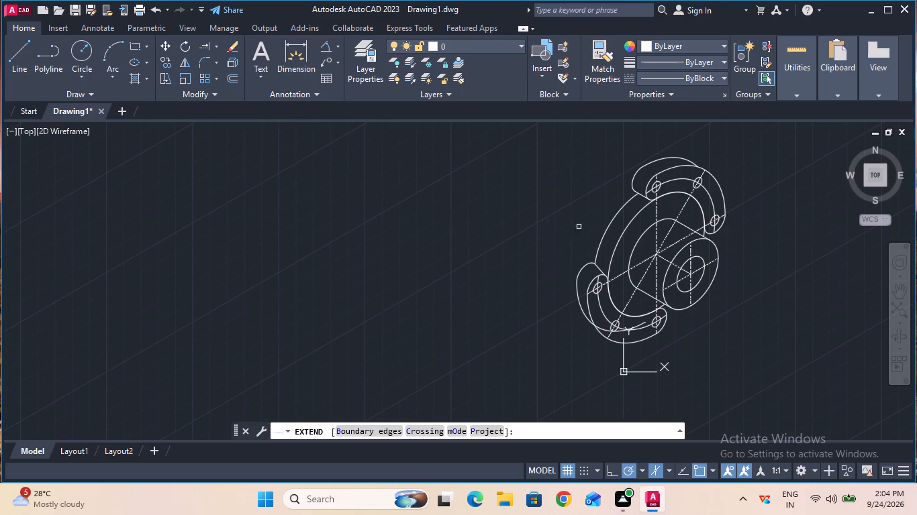
left_click(661, 257)
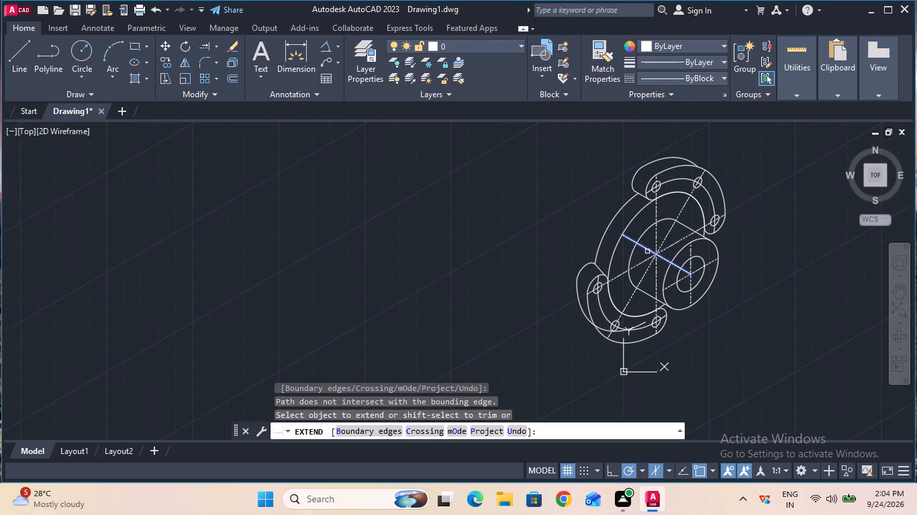
left_click(647, 251)
left_click(630, 241)
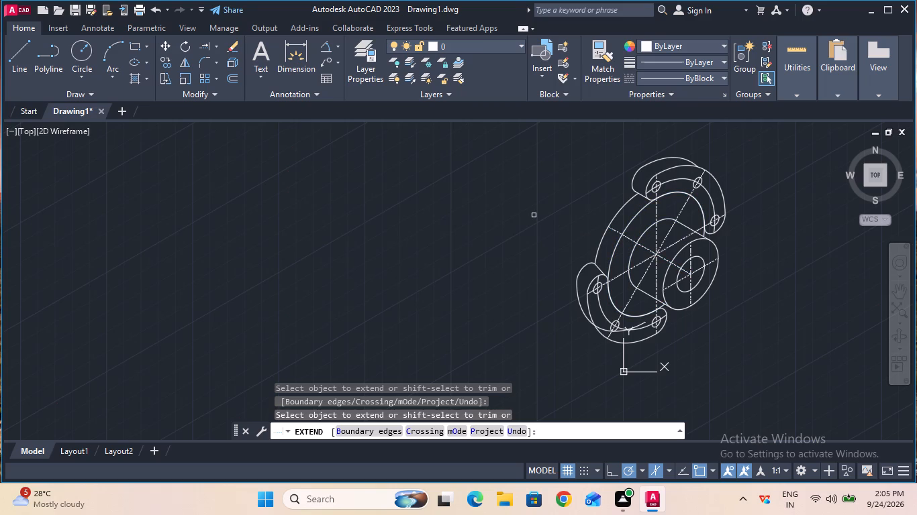
key("Escape")
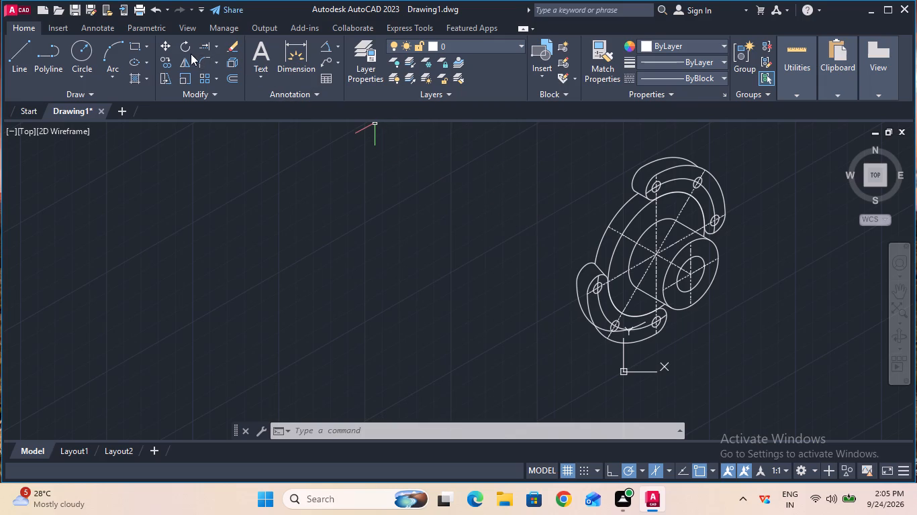
Copy the flange's vertical centerline 10 units rearward along the axis, using the flange's front centre as base point.
left_click(168, 60)
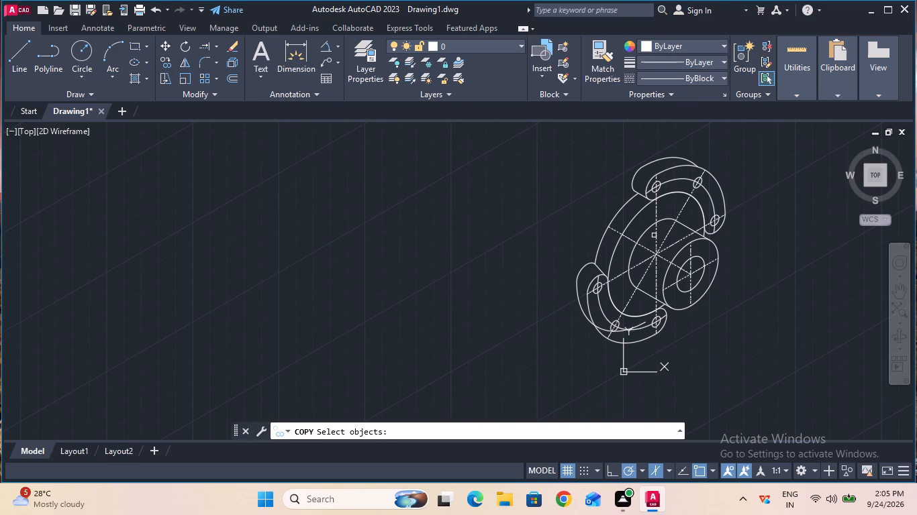
left_click(657, 237)
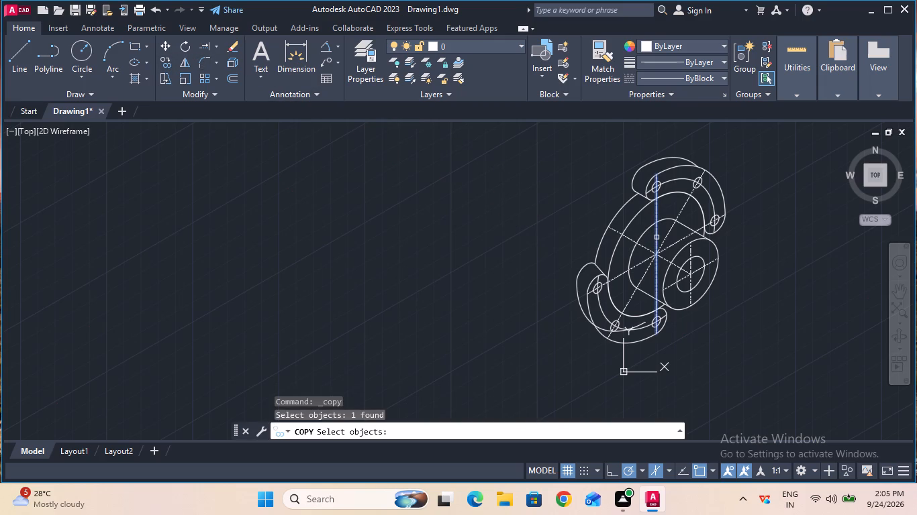
key("Return")
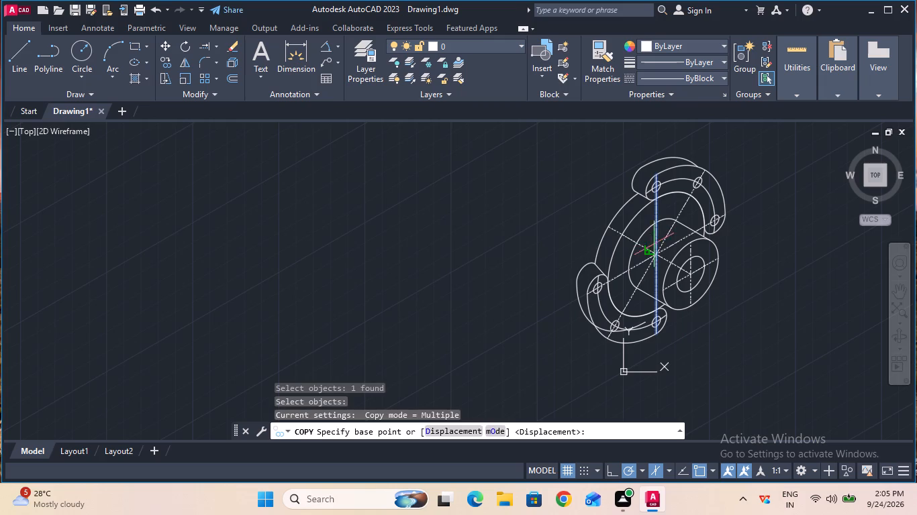
left_click(656, 254)
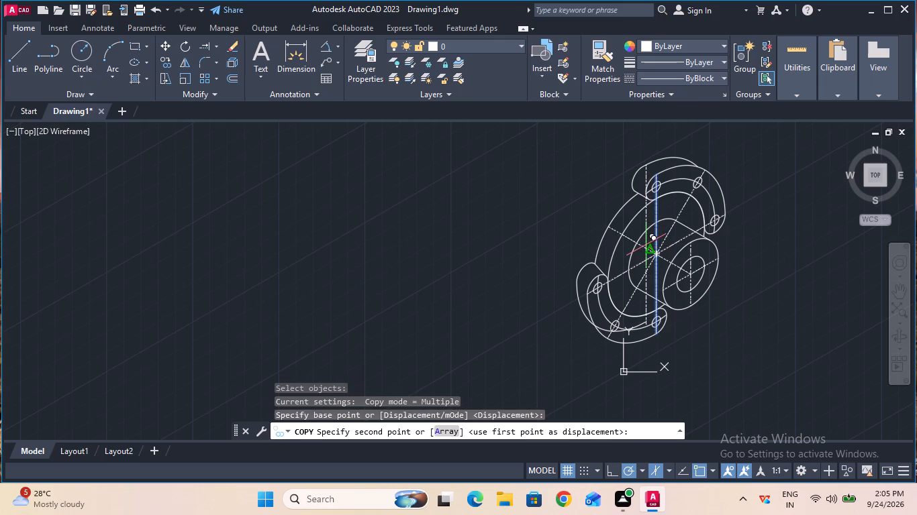
key("1")
key("0")
key("Return")
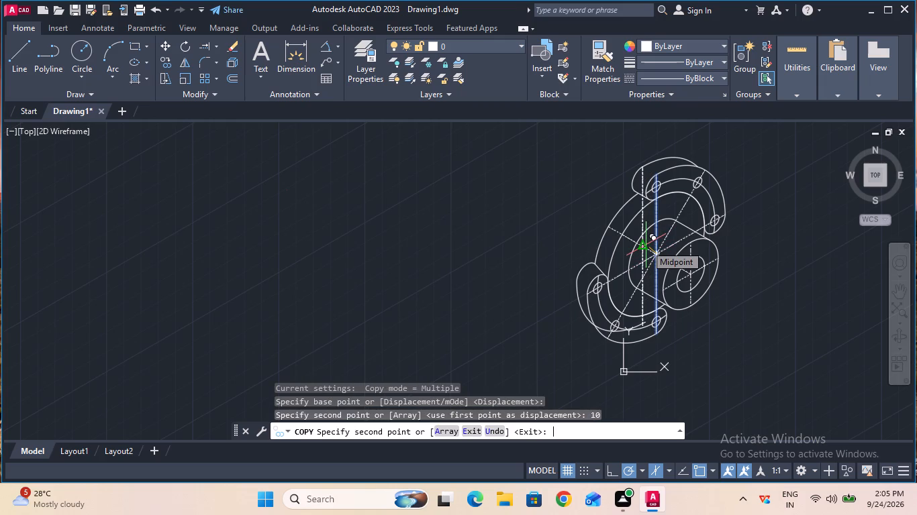
key("Escape")
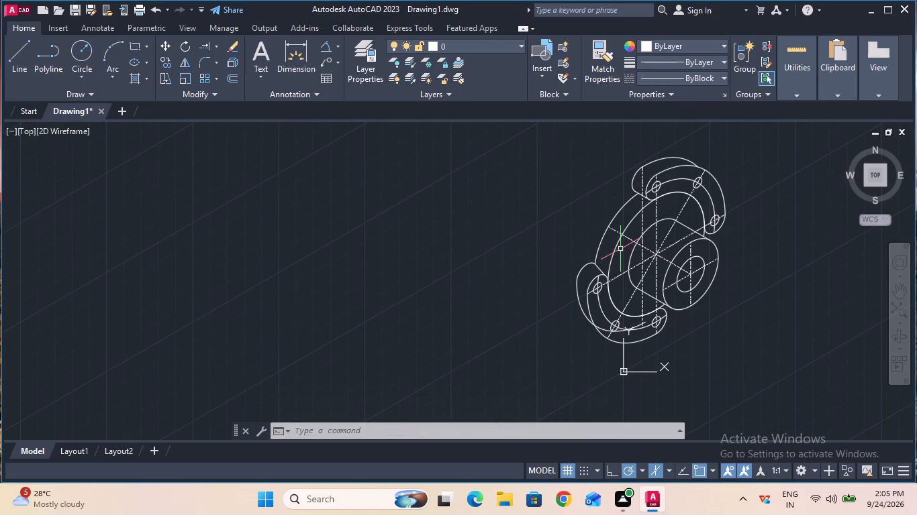
Trim the copied vertical centerline's upper end to the flange's front outline and its lower end to the cylinder's lower edge.
left_click(214, 44)
left_click(222, 60)
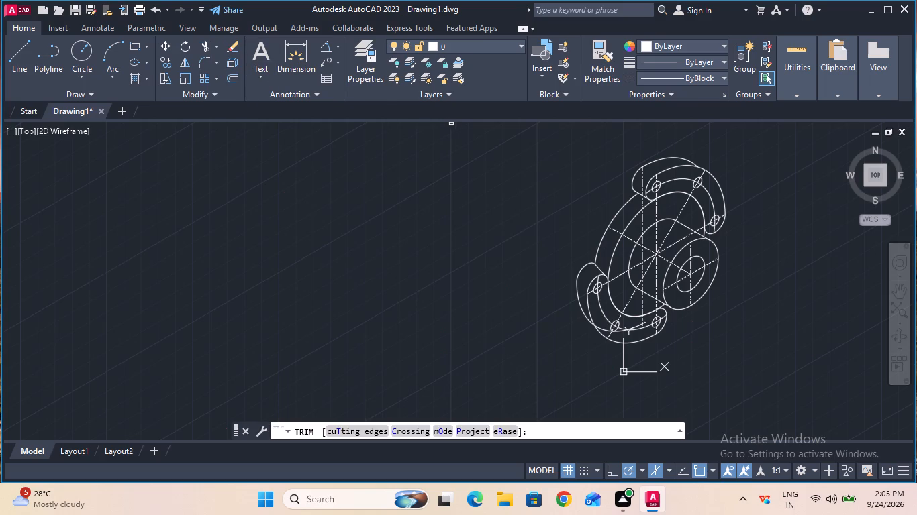
left_click(644, 180)
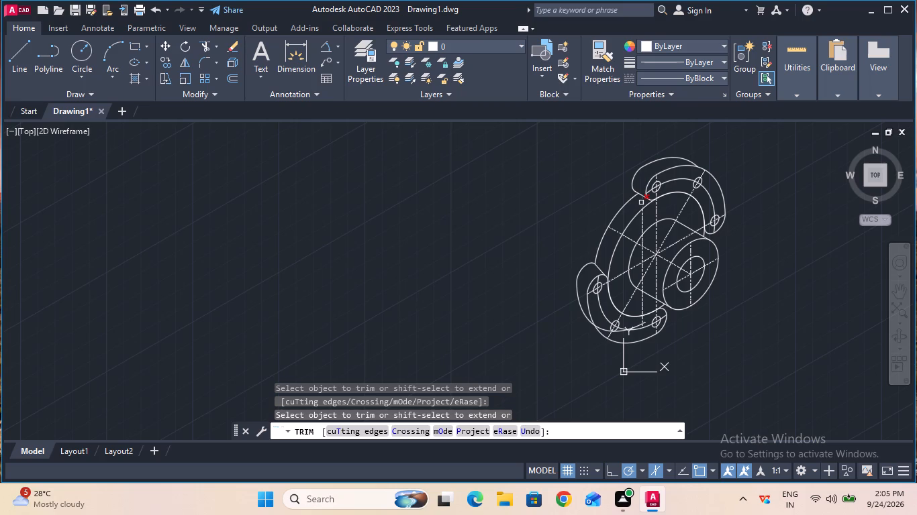
left_click(641, 203)
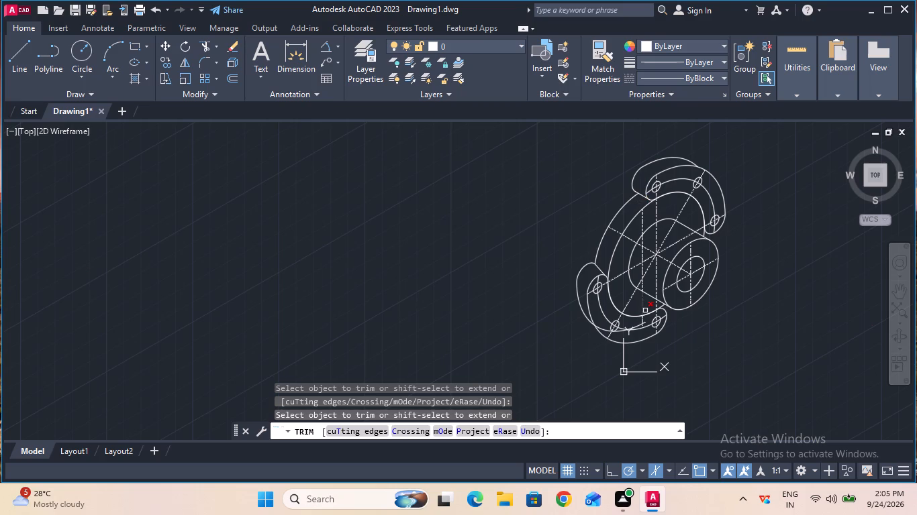
left_click(645, 310)
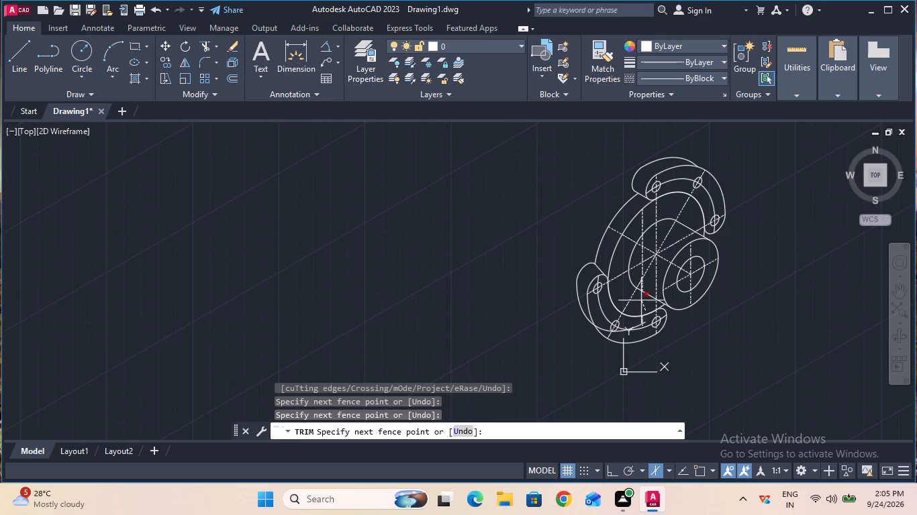
left_click(640, 302)
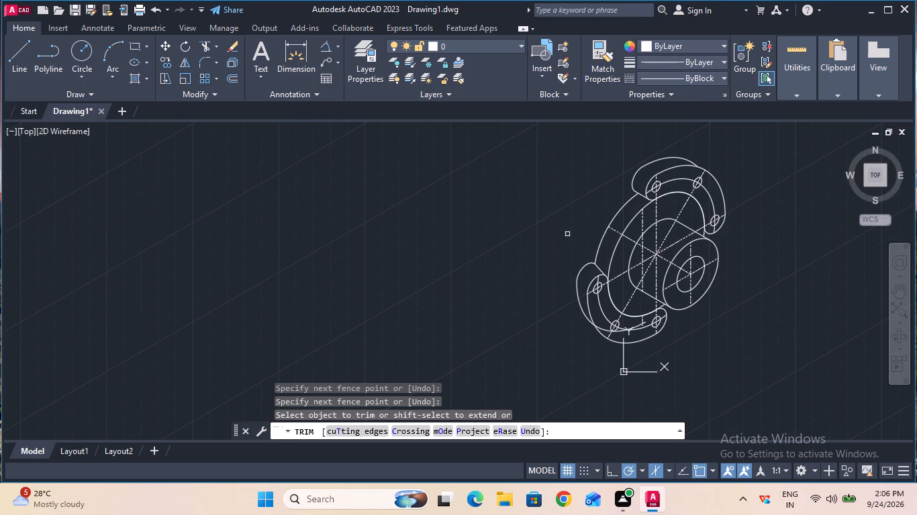
key("Escape")
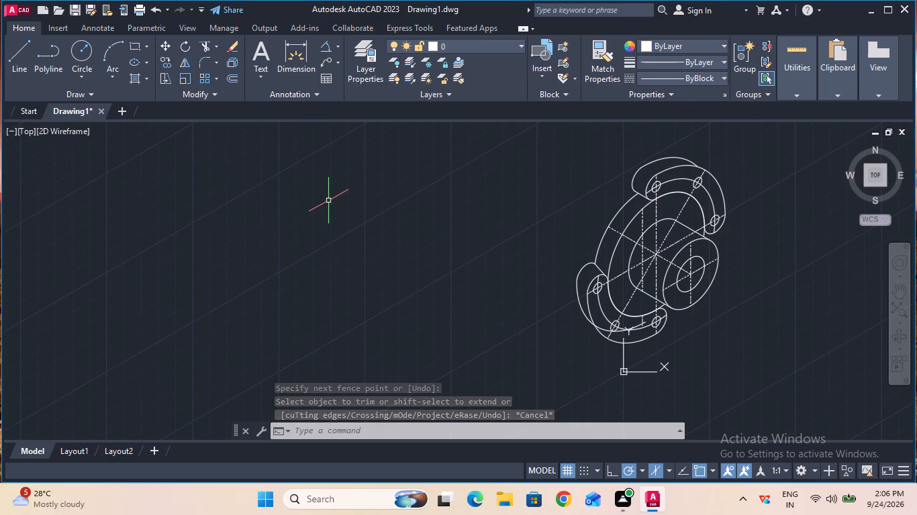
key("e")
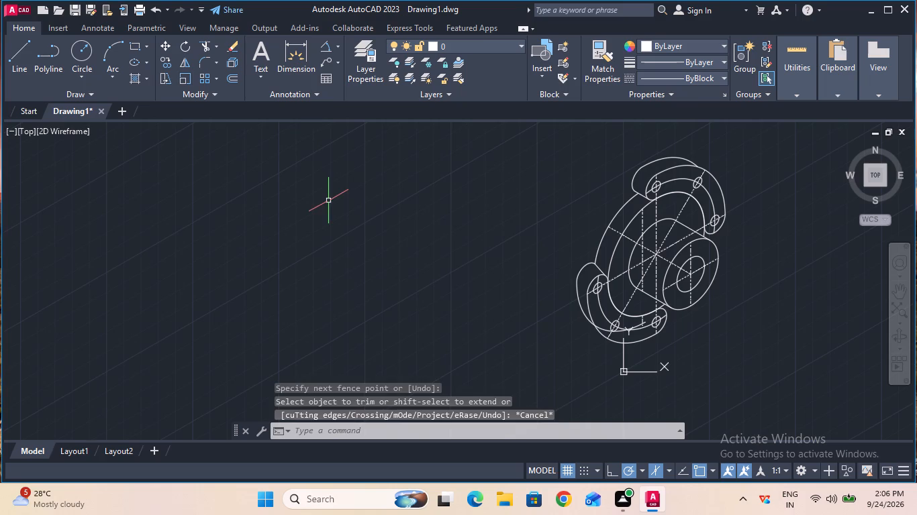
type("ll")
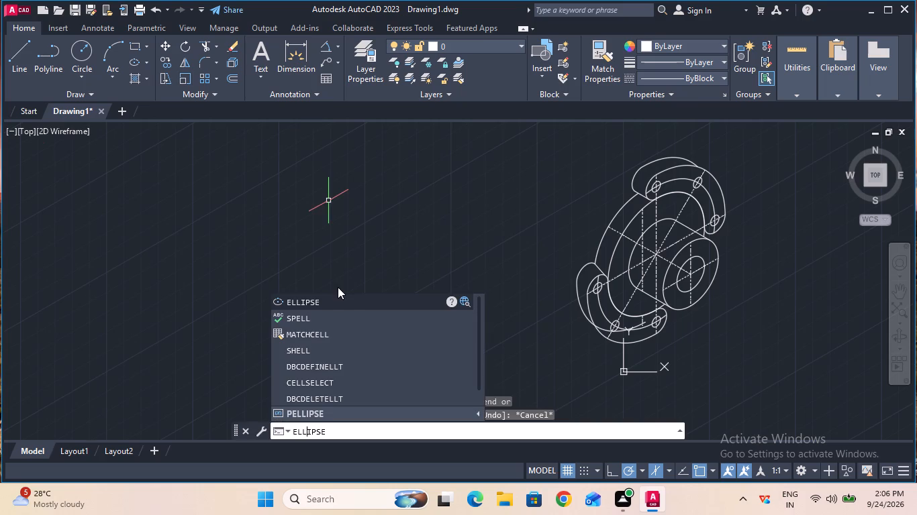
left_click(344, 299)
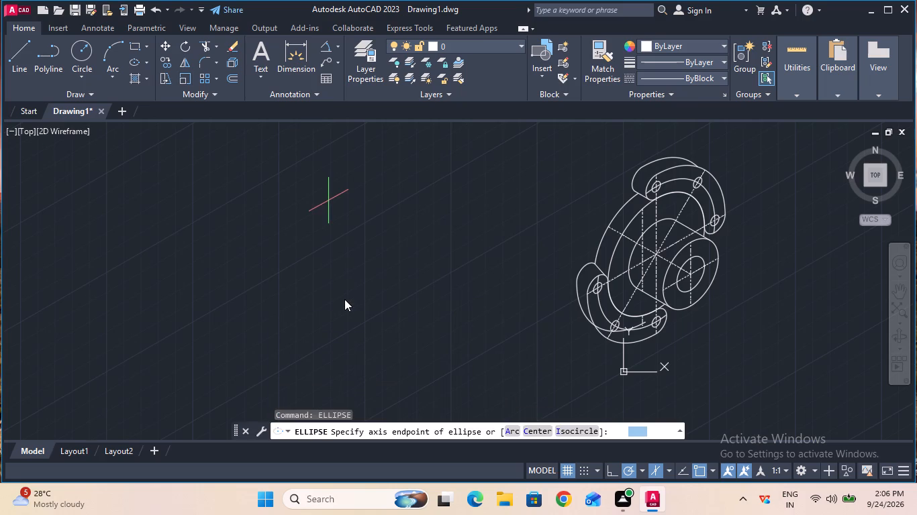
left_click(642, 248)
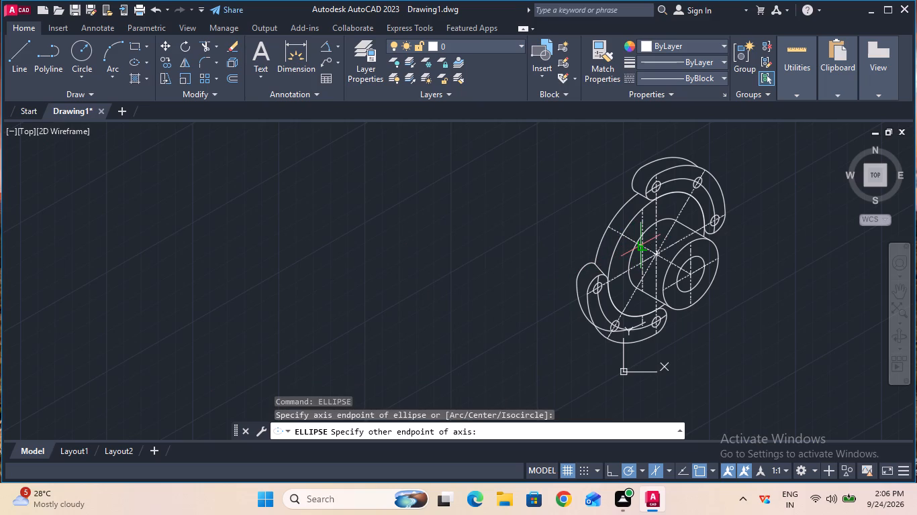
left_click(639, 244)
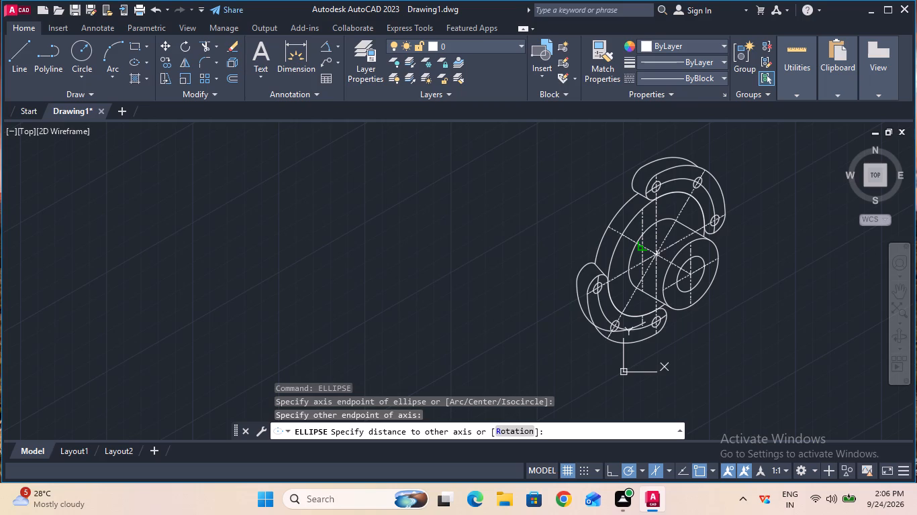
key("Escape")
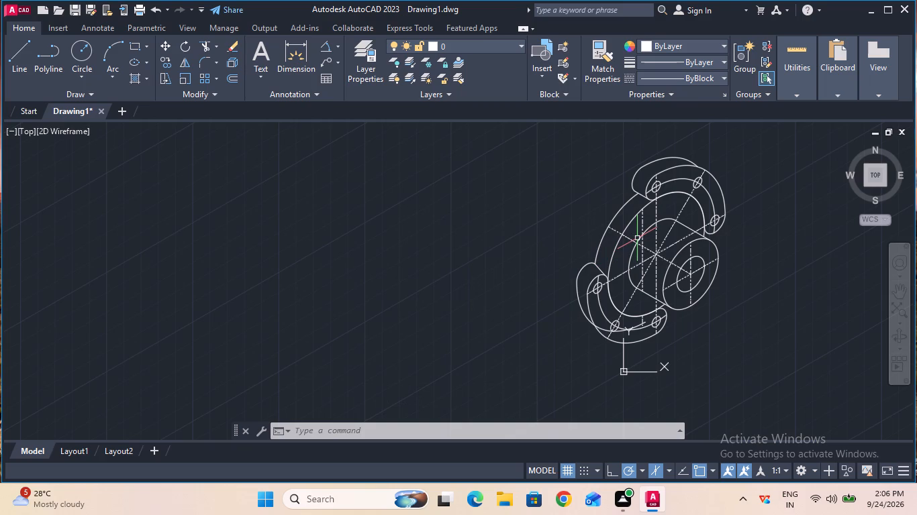
Trim away the axis centerline's rearward extension behind the flange's front centre and the copied vertical centerline down to the cylinder's lower edge.
left_click(201, 42)
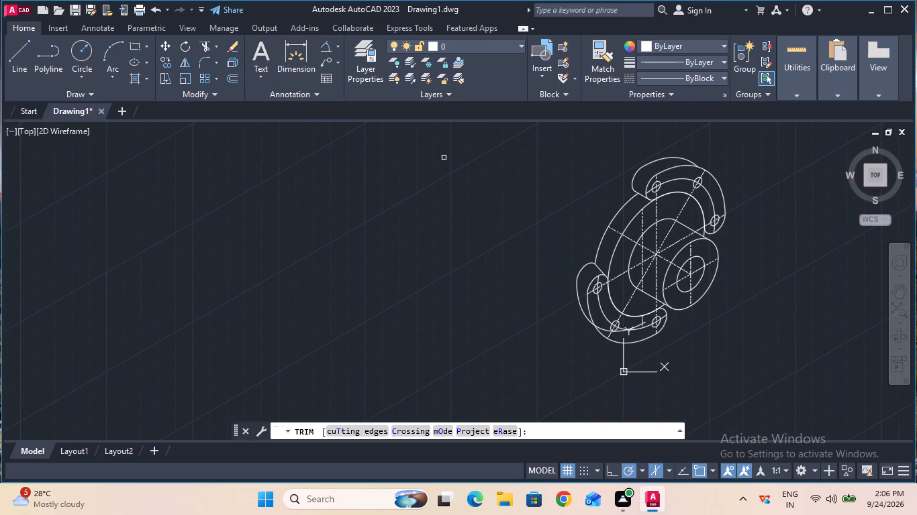
left_click(615, 229)
left_click(629, 241)
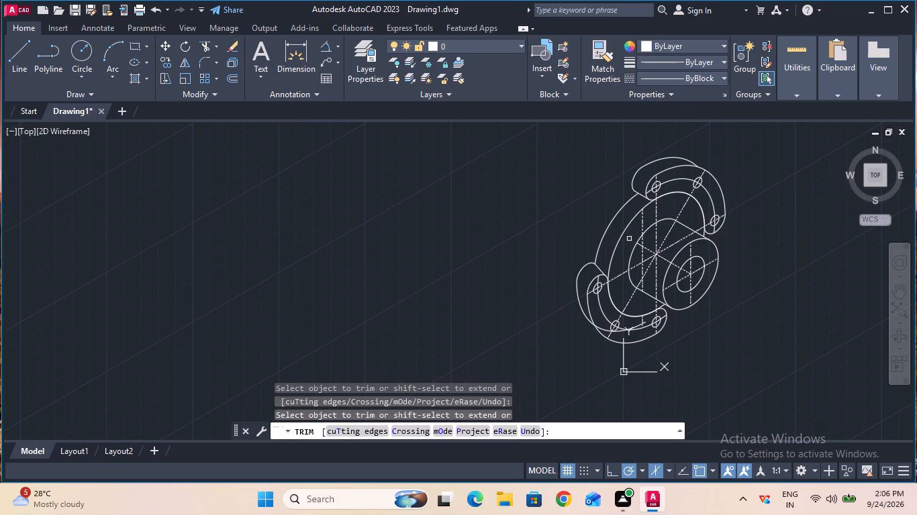
left_click(641, 229)
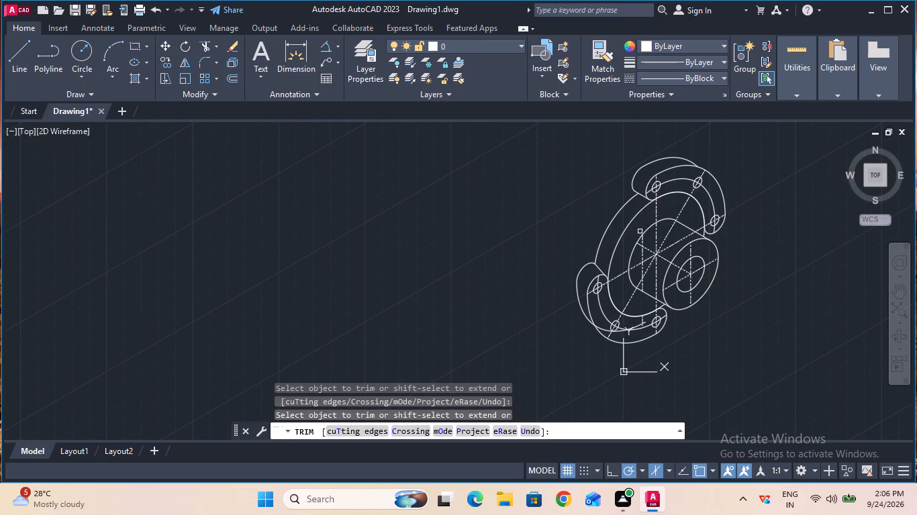
left_click(642, 239)
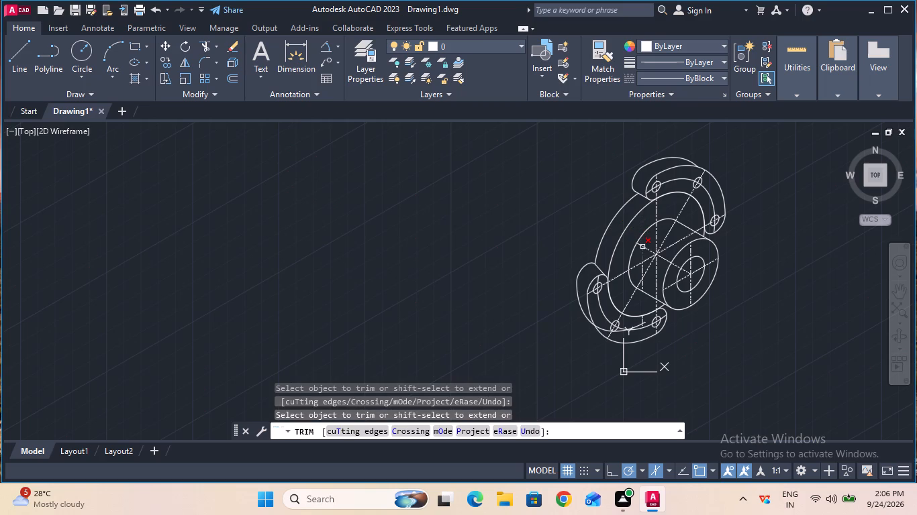
left_click(643, 247)
left_click(642, 246)
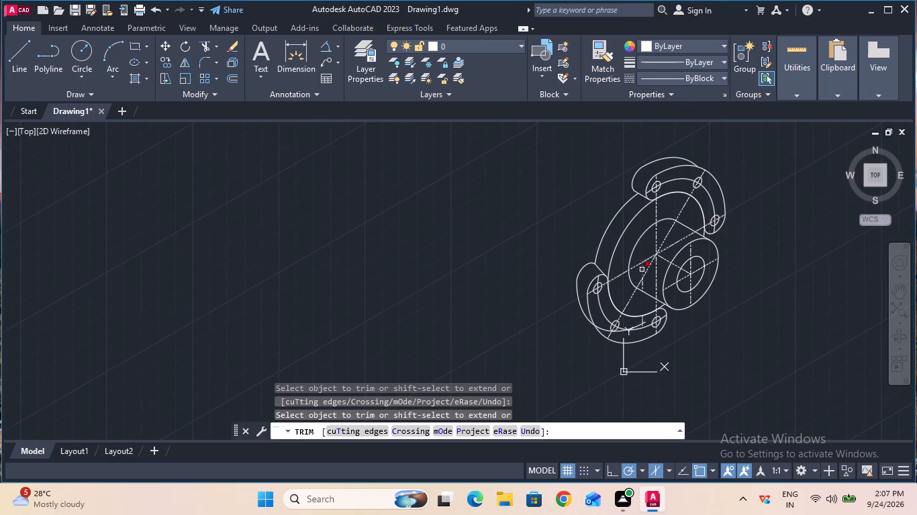
left_click(642, 269)
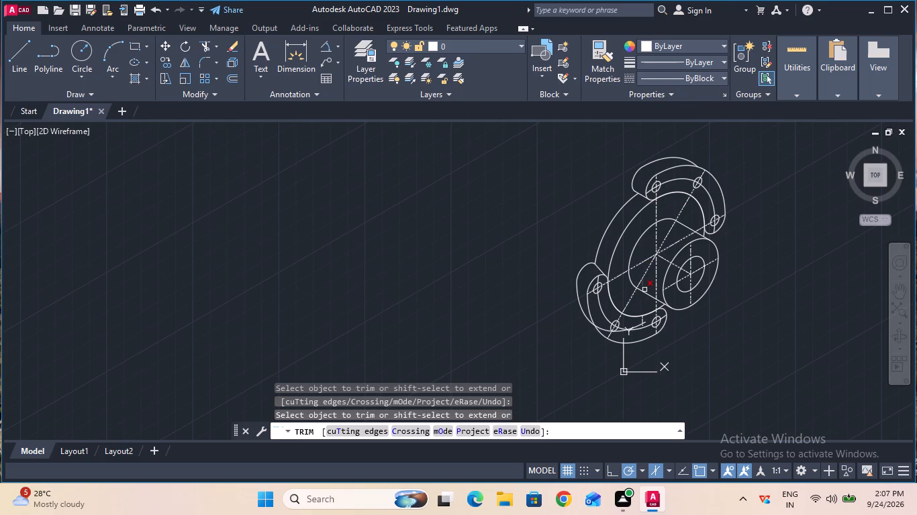
left_click(644, 288)
key("Escape")
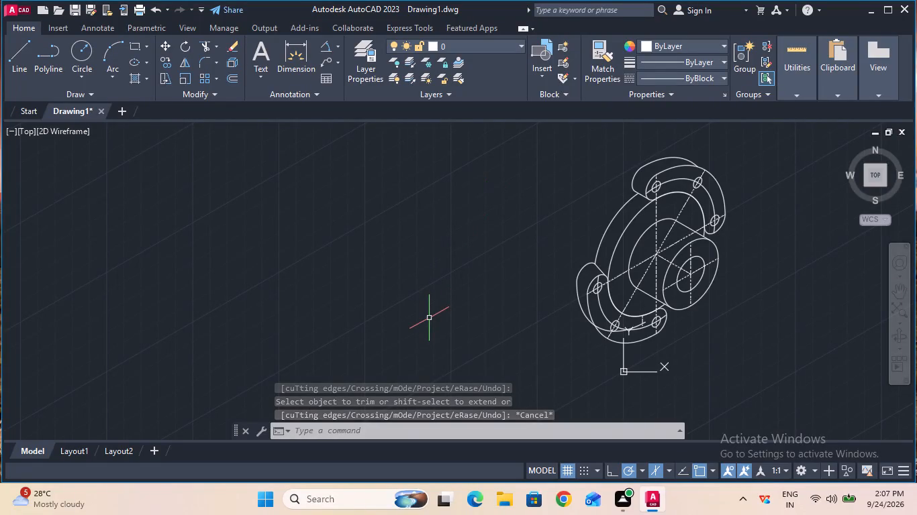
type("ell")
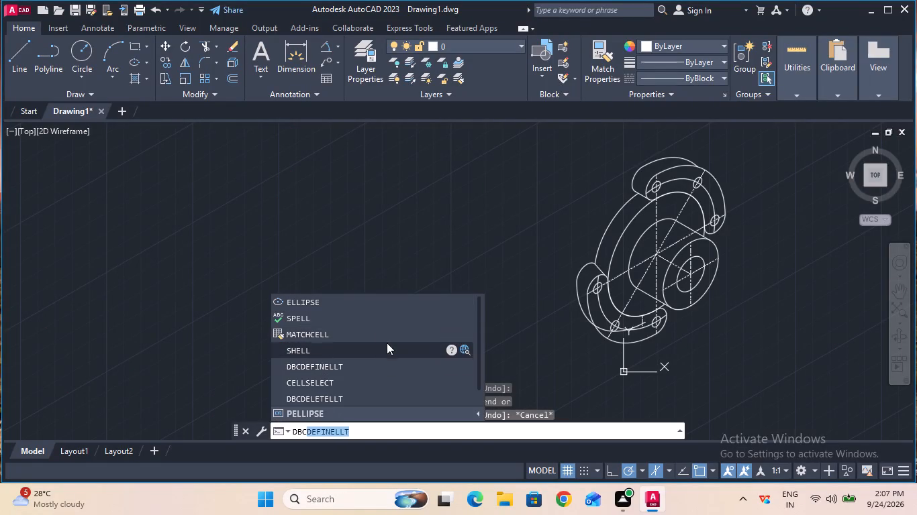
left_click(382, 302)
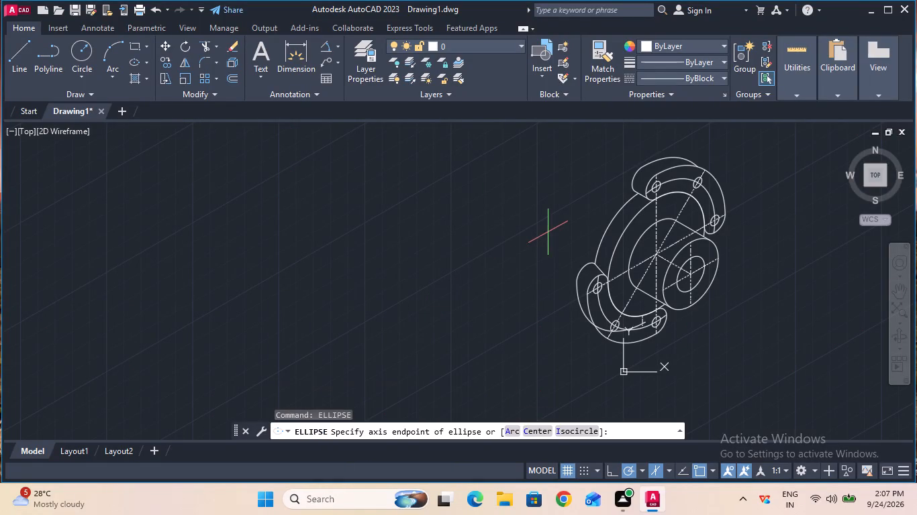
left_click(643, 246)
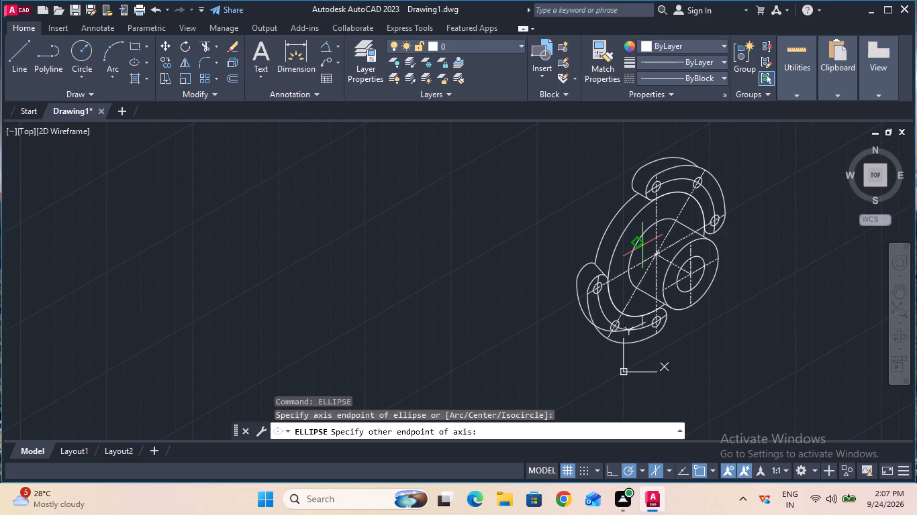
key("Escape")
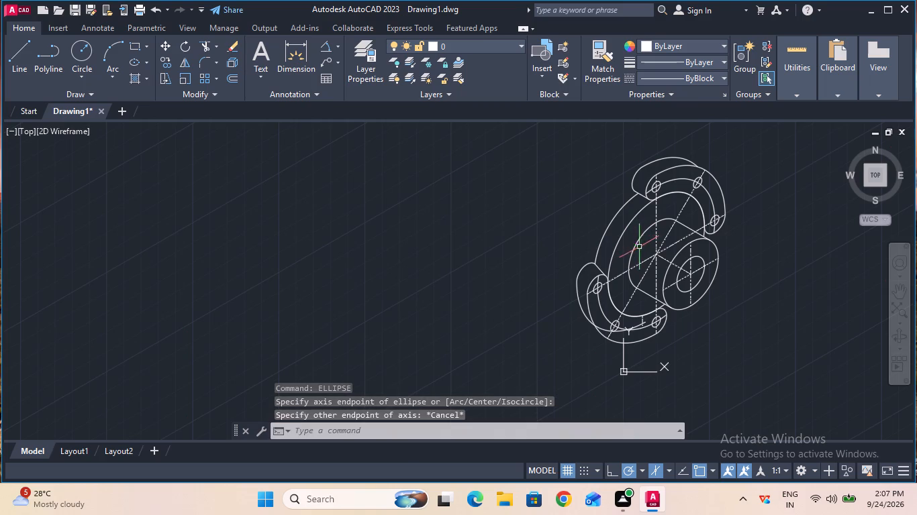
Draw an isometric circle of radius 65 centred on the flange's rear centre.
type("ell")
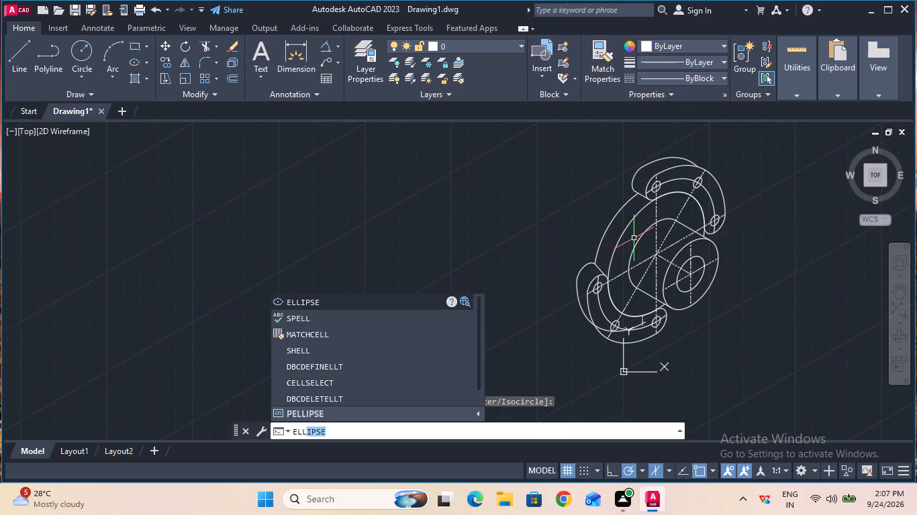
left_click(395, 302)
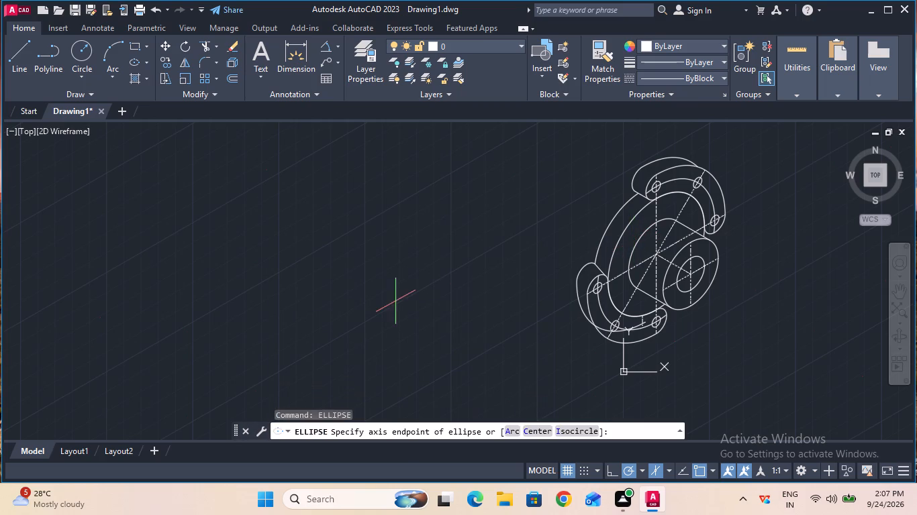
left_click(576, 428)
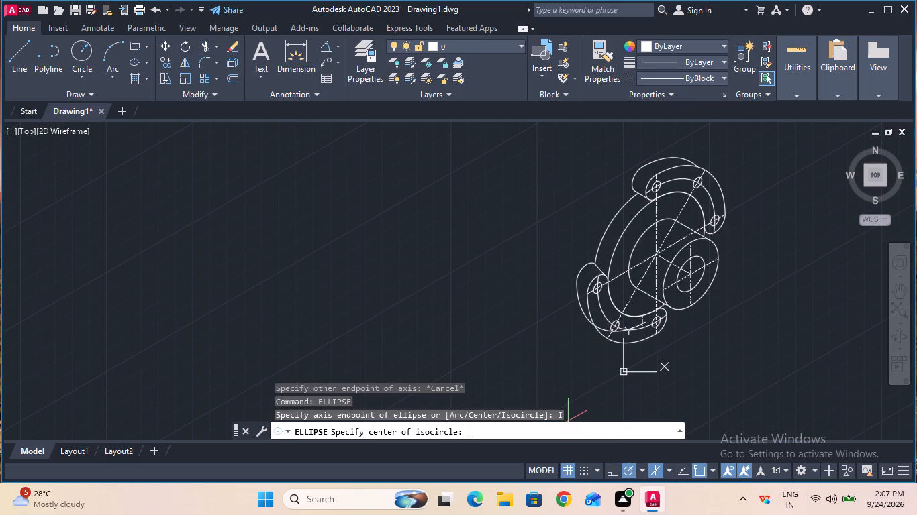
left_click(646, 244)
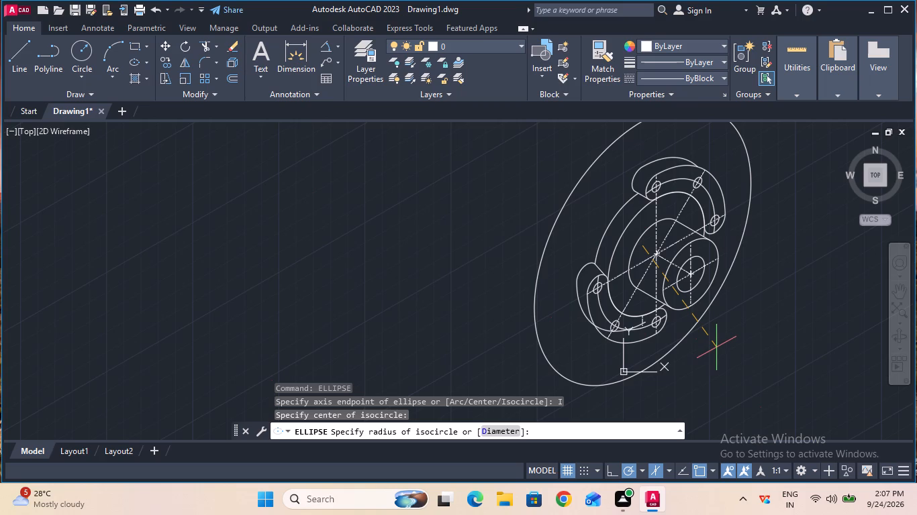
key("6")
key("5")
key("Return")
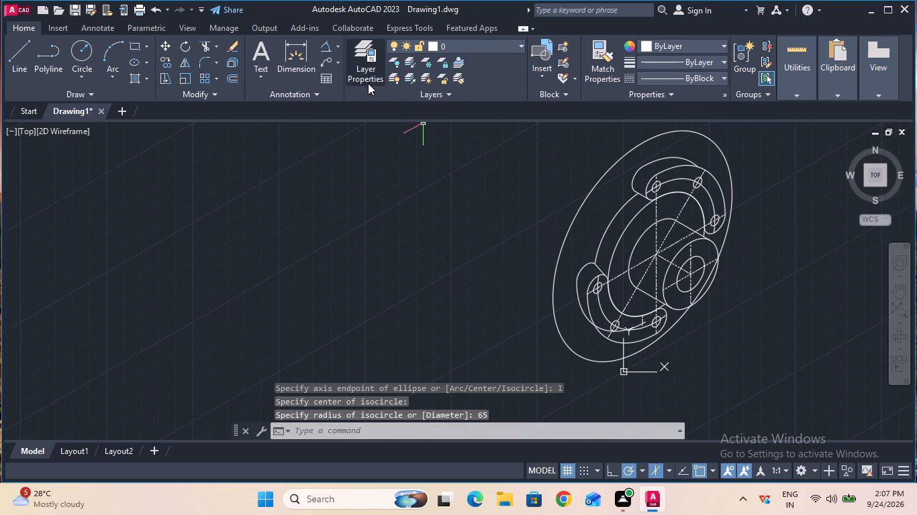
Trim the part of the radius 65 isocircle hidden behind the cylinder's front end.
left_click(209, 48)
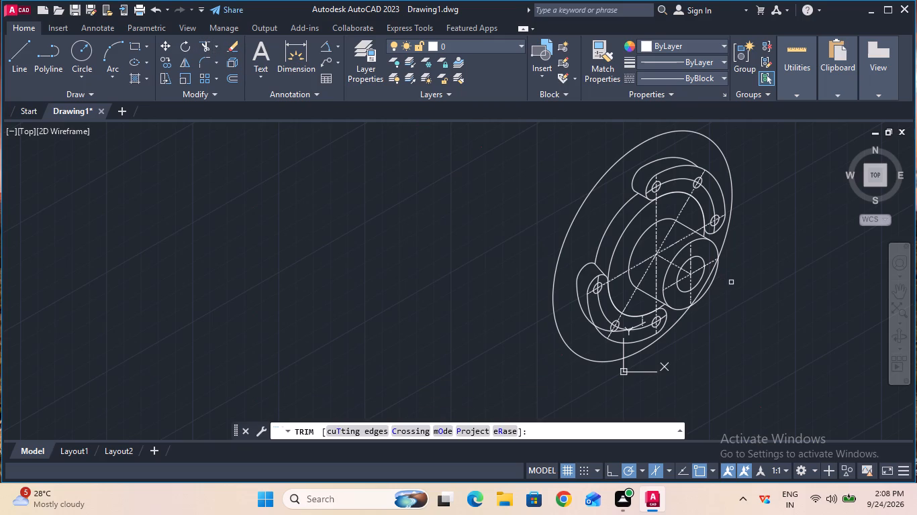
scroll(731, 282, "up", 1, "ctrl")
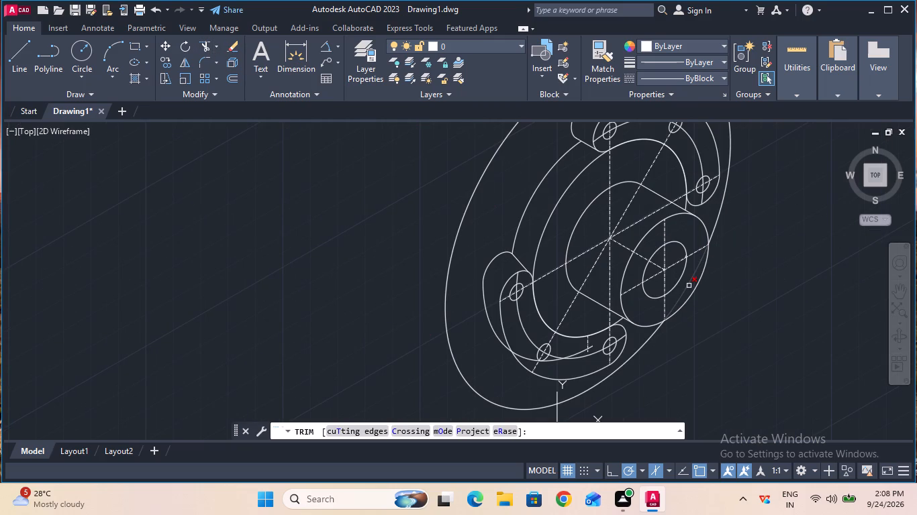
left_click(689, 286)
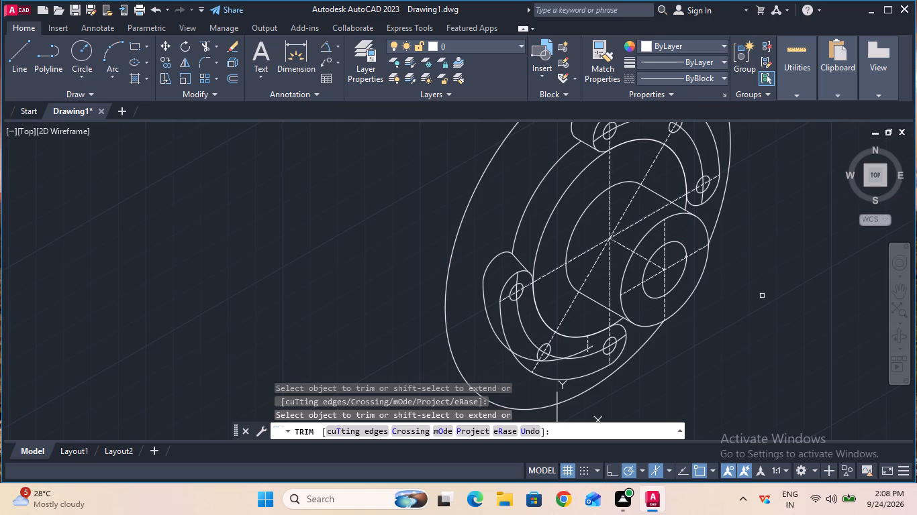
scroll(762, 296, "down", 2, "ctrl")
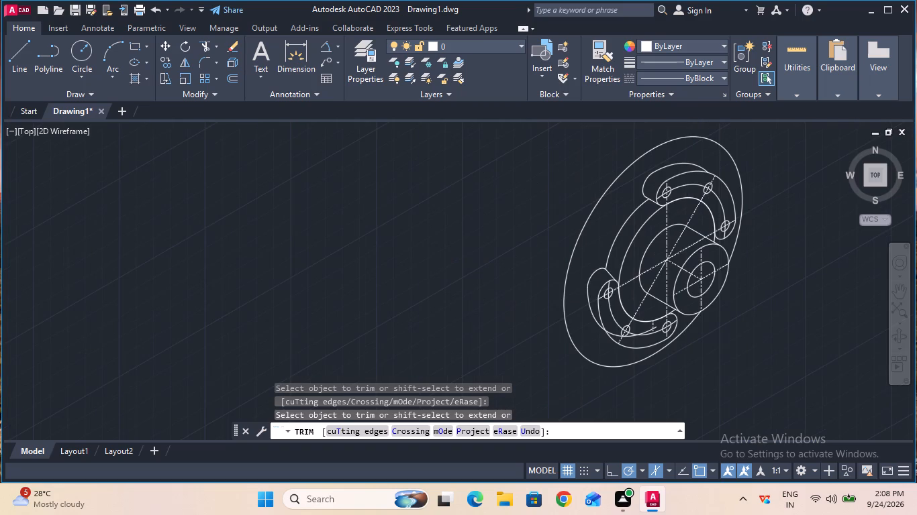
key("Escape")
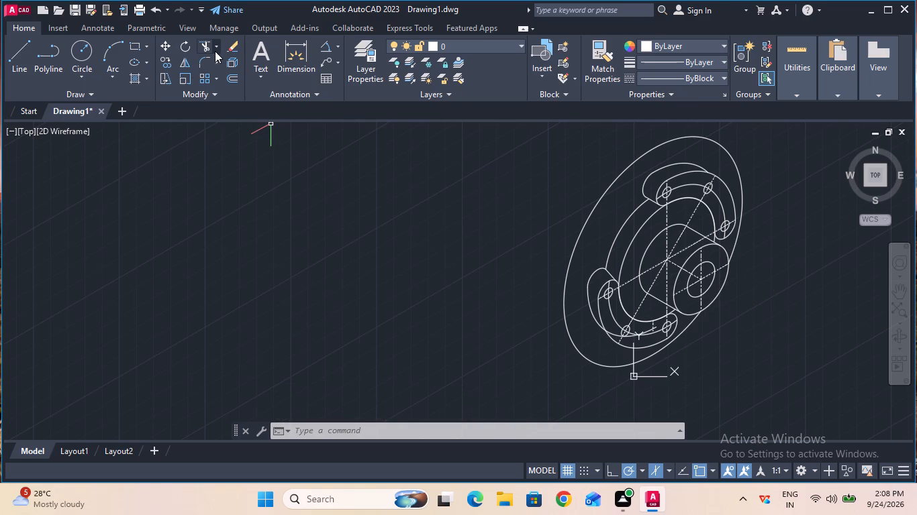
Copy the radius 65 isocircle 25 units rearward along the axis at 150°.
left_click(164, 62)
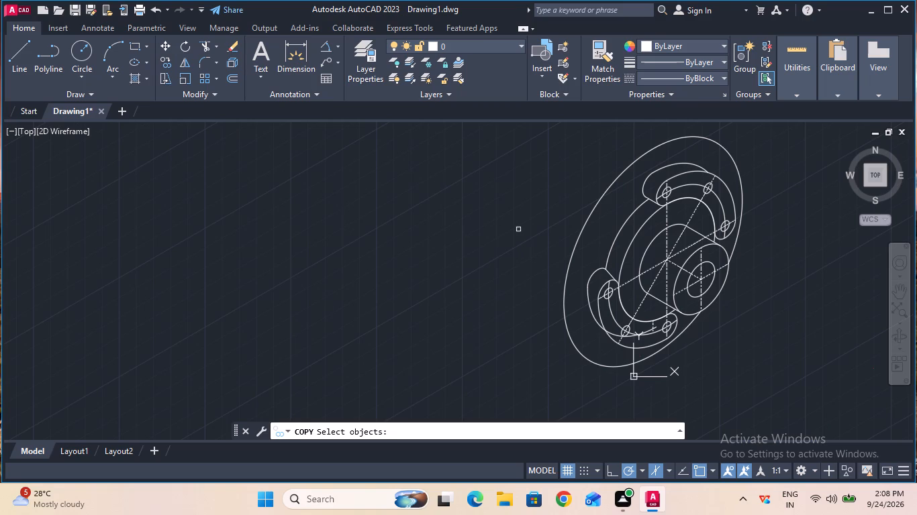
left_click(576, 245)
key("Return")
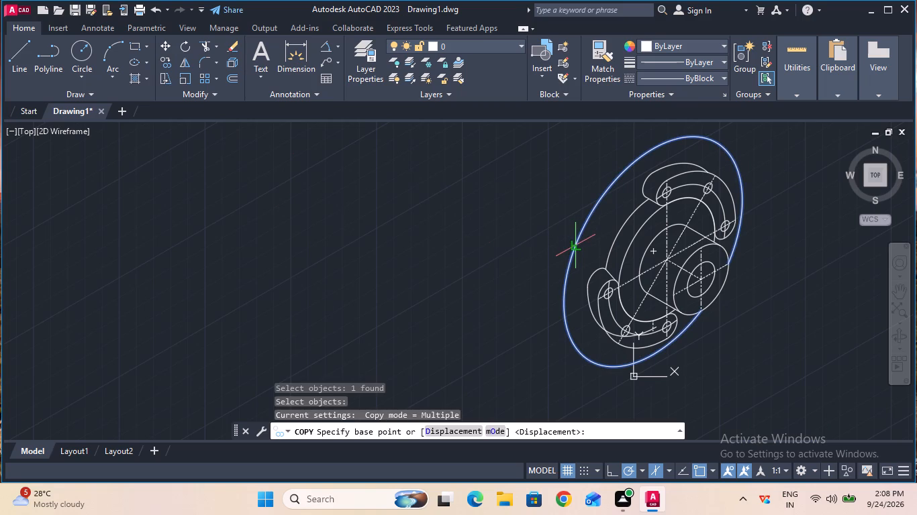
left_click(576, 243)
key("2")
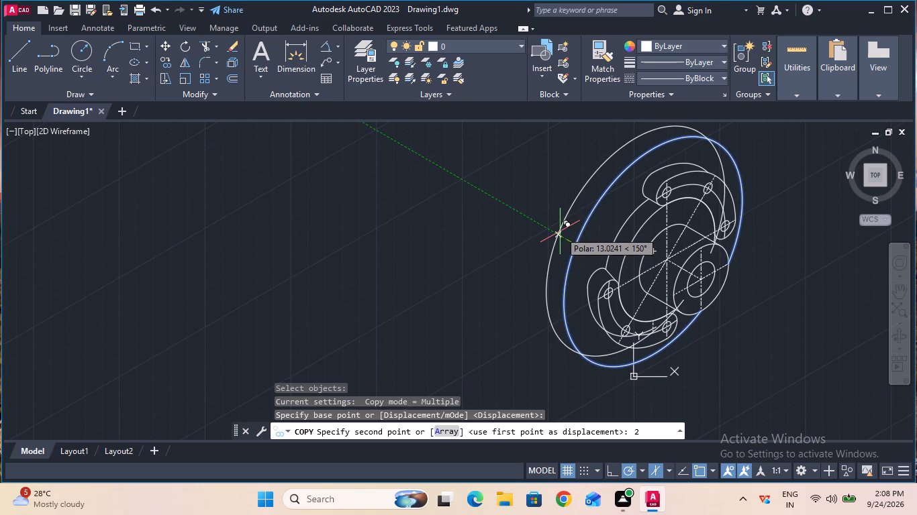
key("5")
key("Return")
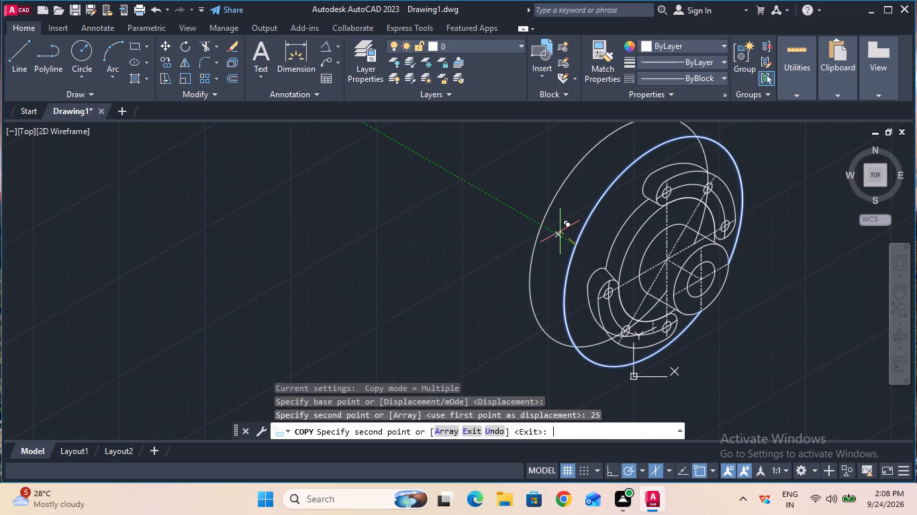
key("Escape")
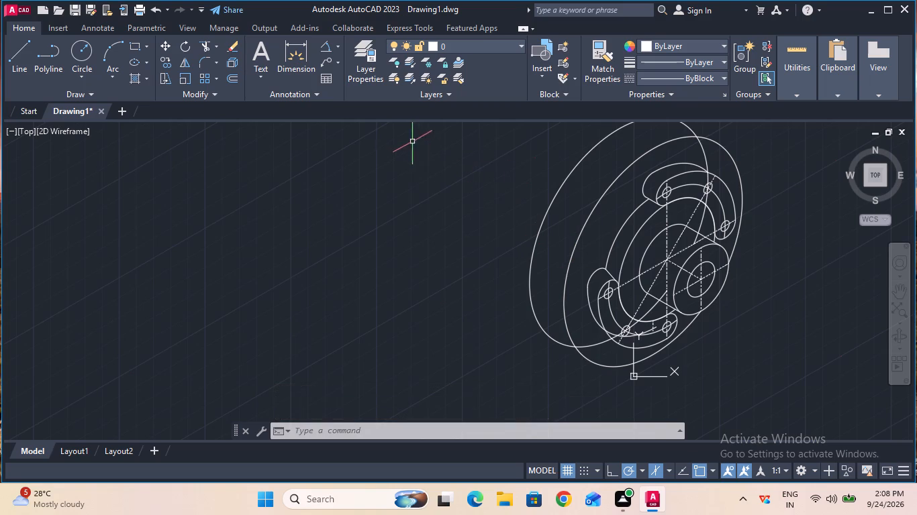
Trim the parts of the copied rear radius 65 isocircle hidden behind the front disc face, outside the two lugs' outlines.
left_click(201, 45)
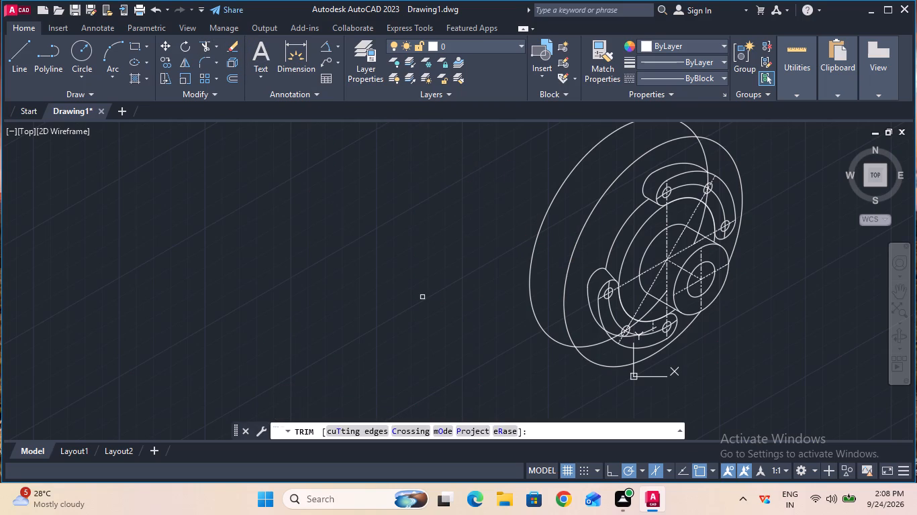
left_click(585, 345)
left_click(650, 308)
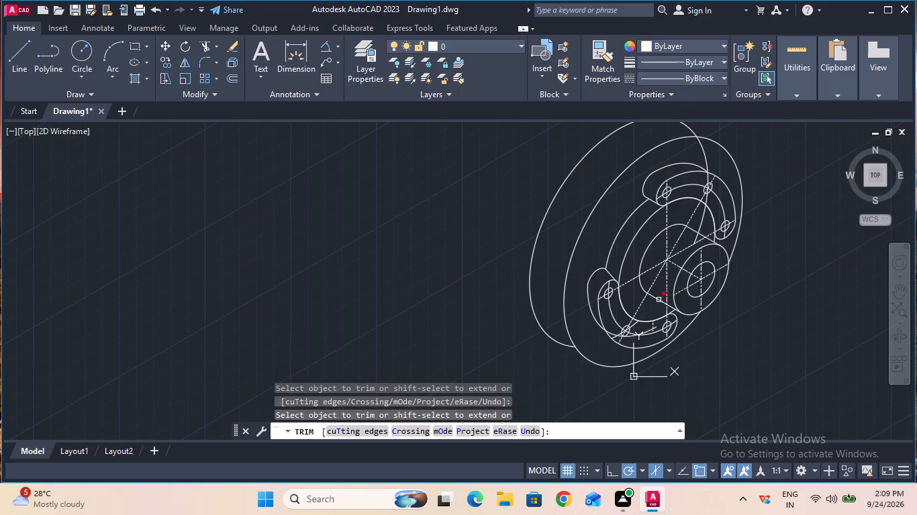
left_click(659, 298)
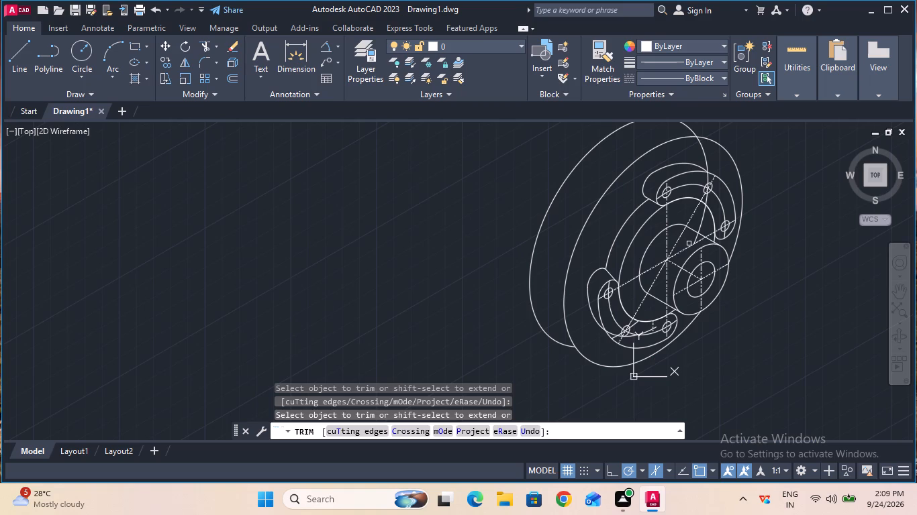
left_click(694, 237)
left_click(703, 216)
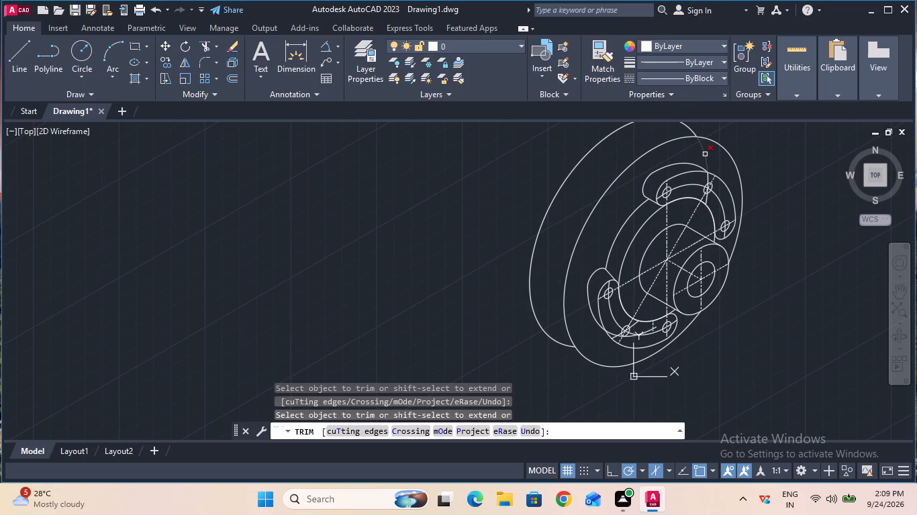
left_click(705, 154)
Trim away the remaining pieces of the rear isocircle crossing the upper lug and its middle hole.
scroll(710, 160, "up", 2, "ctrl")
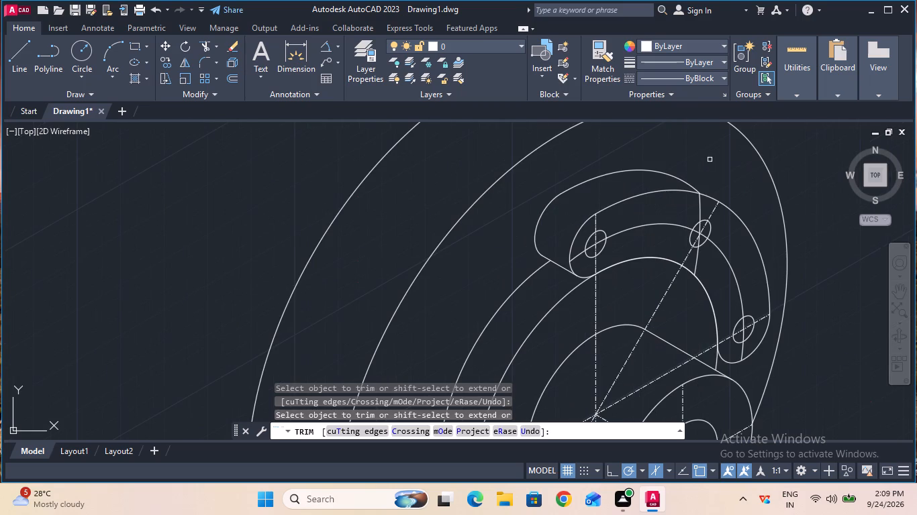
left_click(699, 207)
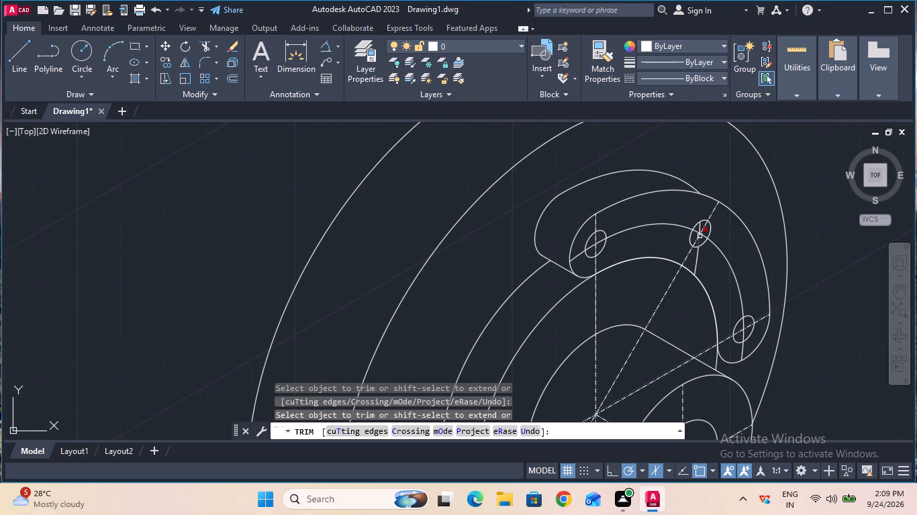
left_click(699, 229)
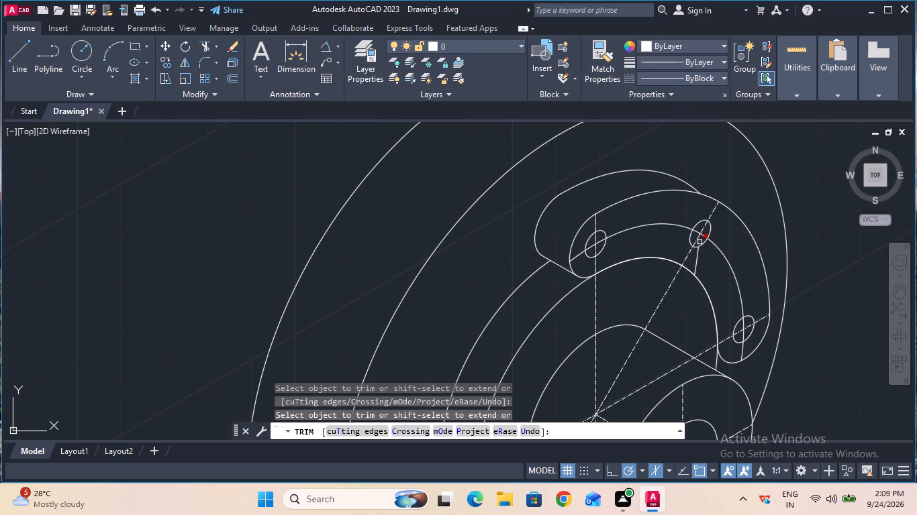
left_click(697, 257)
scroll(698, 244, "up", 3, "ctrl")
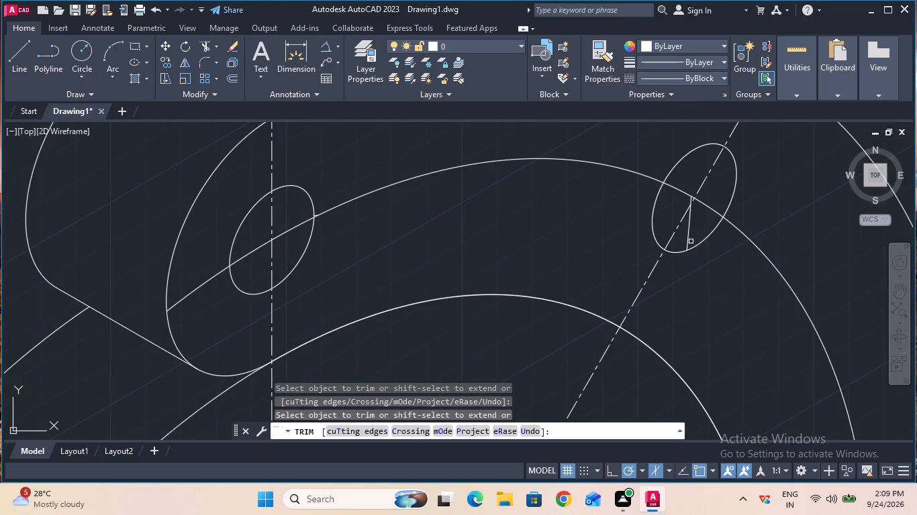
left_click(689, 240)
scroll(691, 239, "down", 1, "ctrl")
scroll(691, 239, "up", 3, "ctrl")
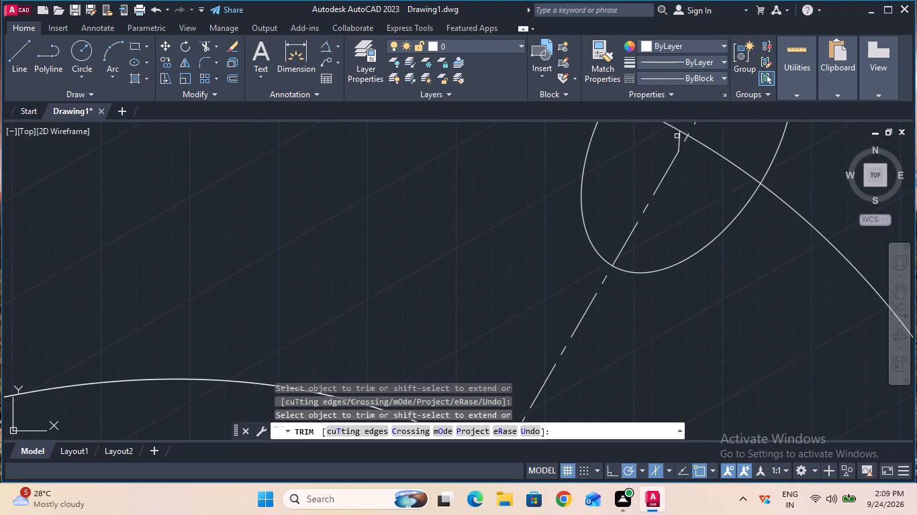
left_click(678, 139)
Trim the rear isocircle pieces running from the flange edge through the lower lug's middle hole.
scroll(678, 139, "down", 3, "ctrl")
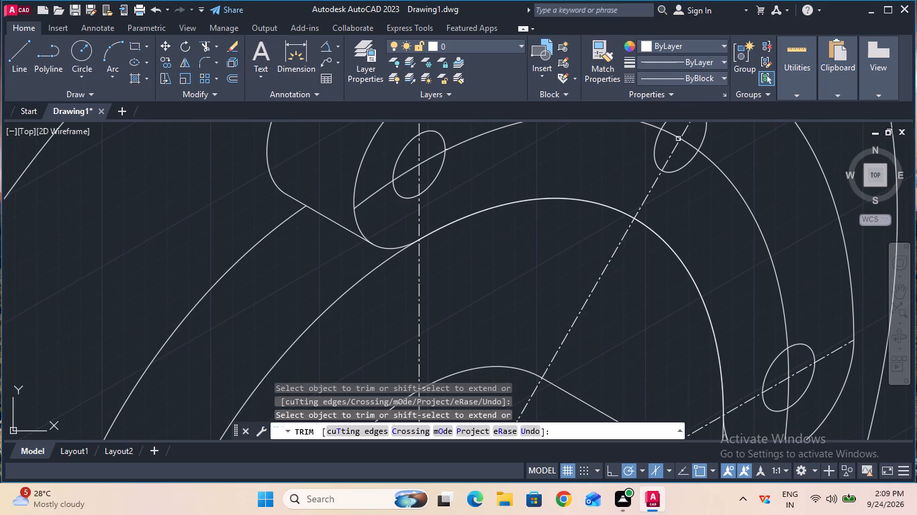
scroll(785, 224, "down", 2, "ctrl")
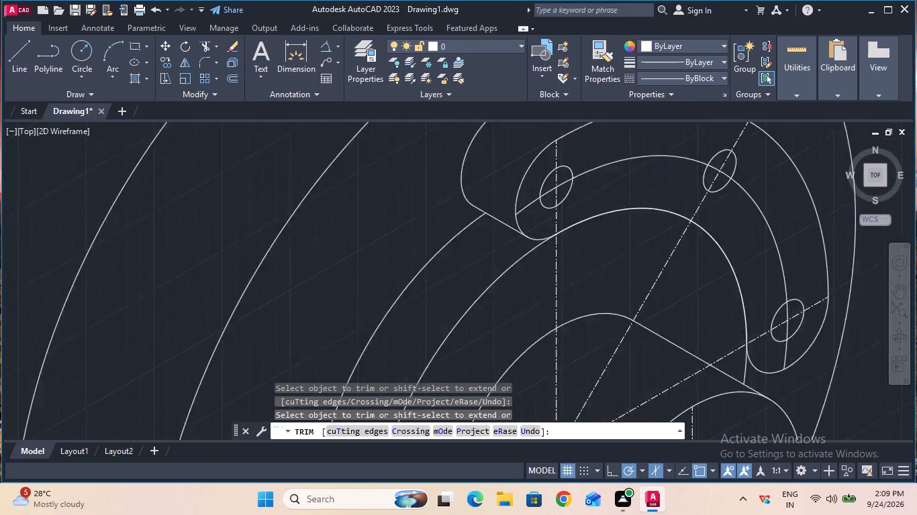
scroll(785, 224, "down", 1, "ctrl")
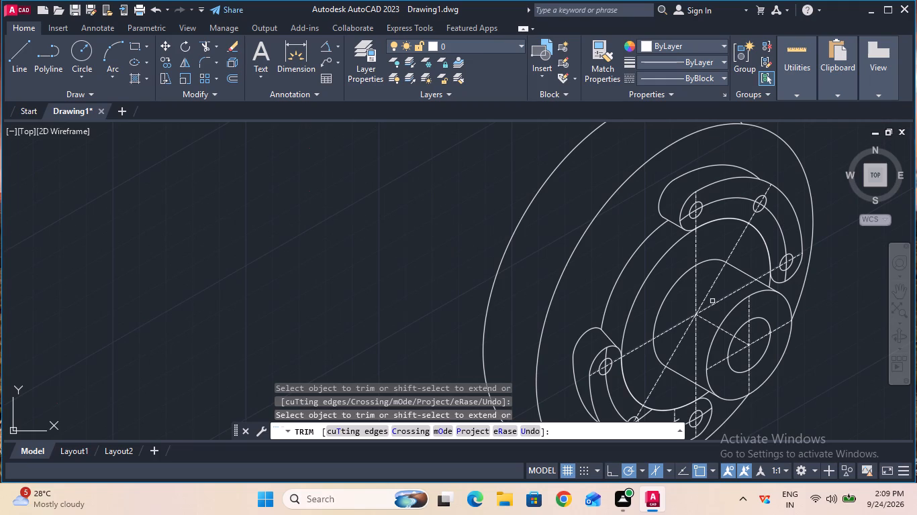
scroll(712, 301, "down", 1, "ctrl")
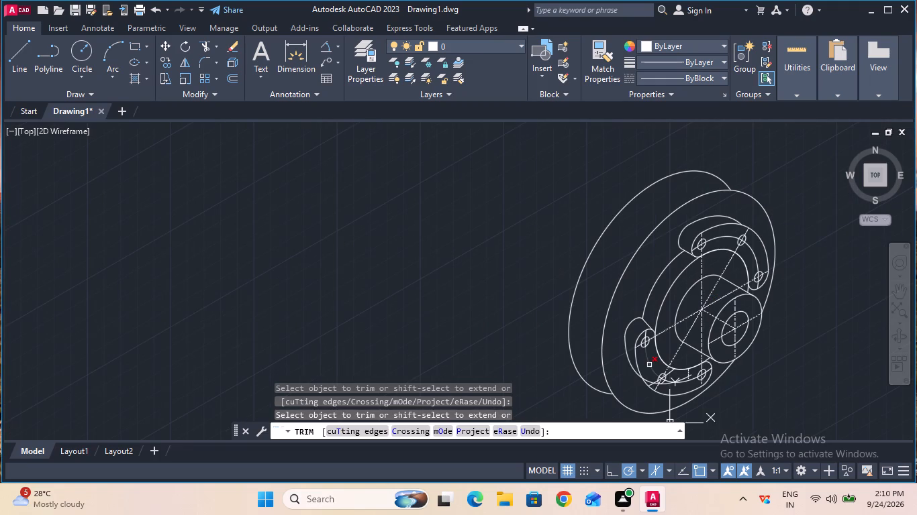
scroll(651, 398, "up", 3, "ctrl")
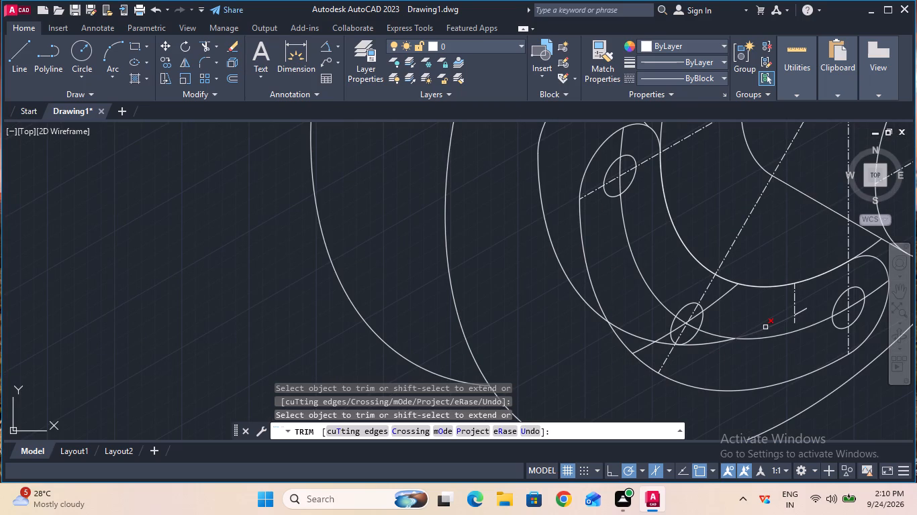
left_click(710, 303)
left_click(697, 317)
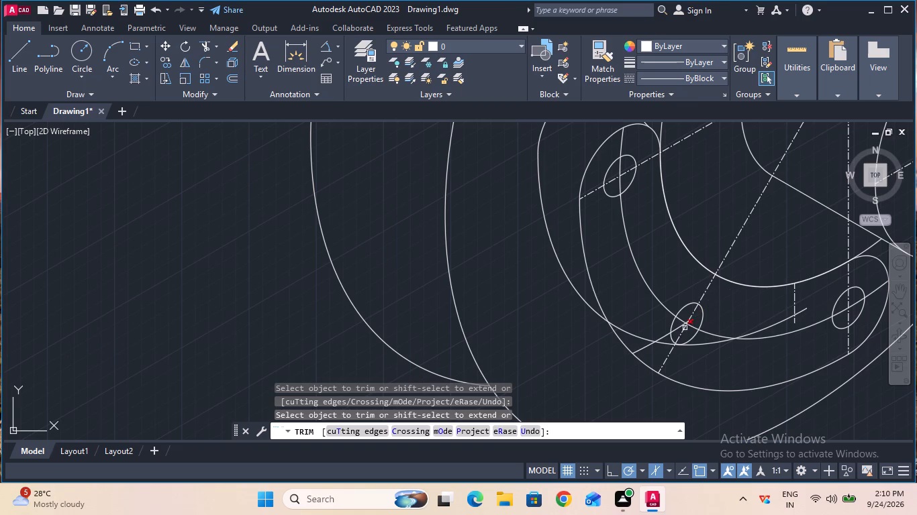
left_click(679, 328)
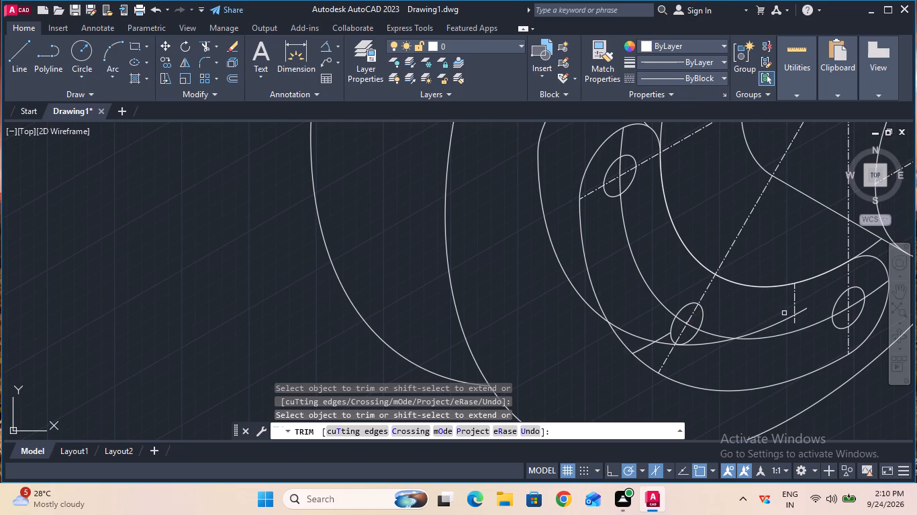
Trim the stray vertical centerline, the hidden arc of the lower lug's rear outline and the last isocircle remnants inside that lug.
left_click(793, 304)
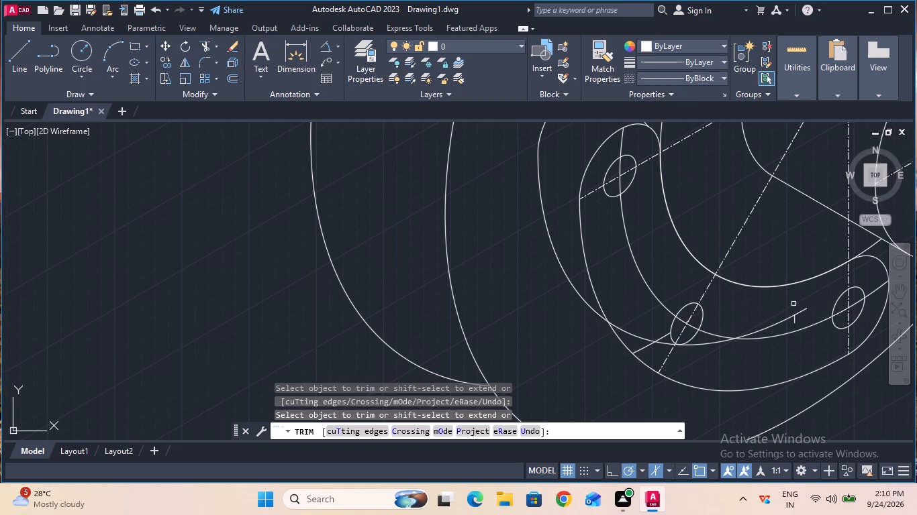
left_click(800, 313)
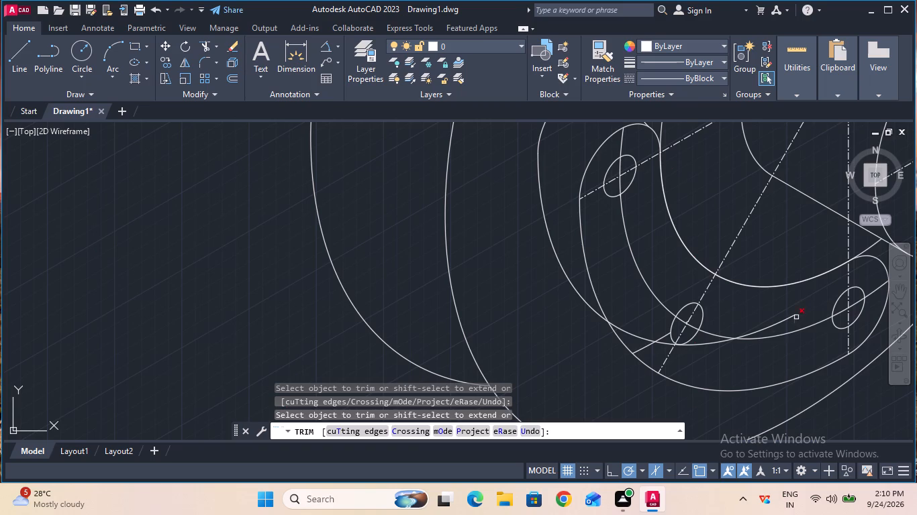
left_click(795, 317)
left_click(792, 317)
left_click(714, 343)
left_click(665, 345)
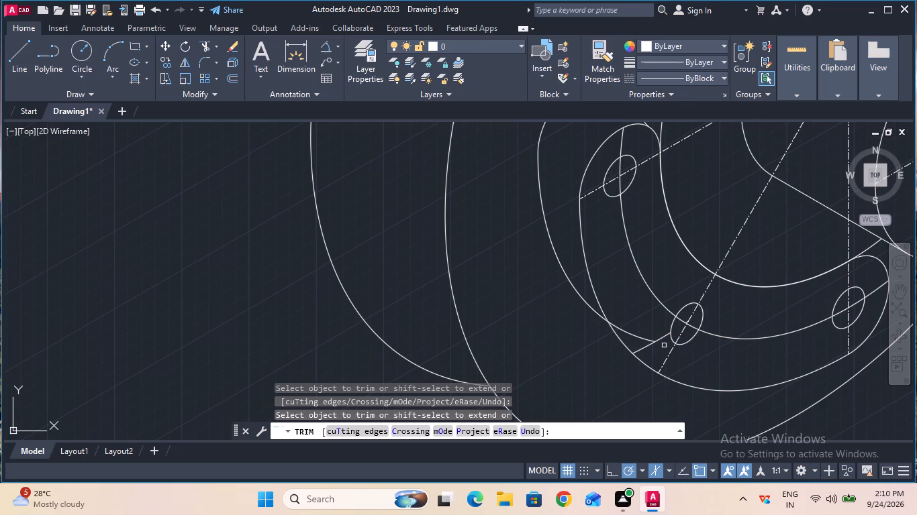
left_click(657, 339)
left_click(642, 337)
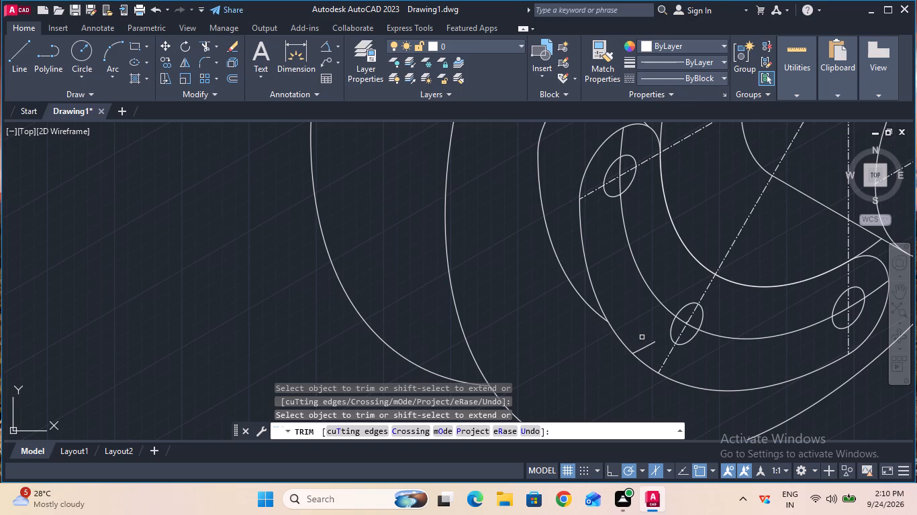
left_click(640, 347)
scroll(640, 347, "down", 3, "ctrl")
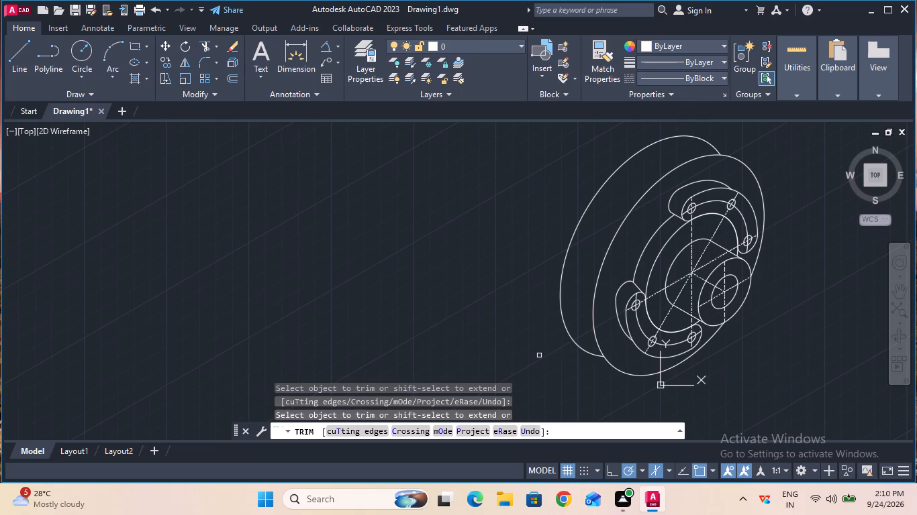
key("Escape")
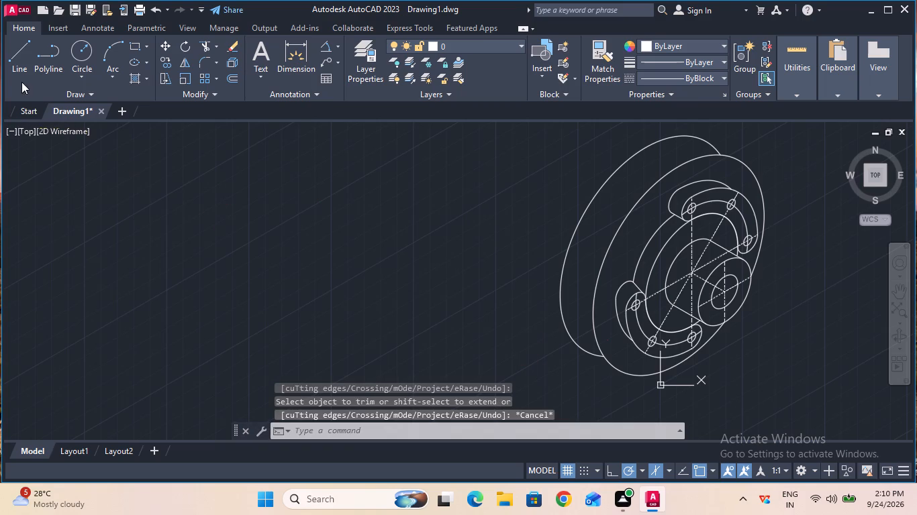
Draw a line joining the upper edges of the rear and front radius 65 isocircles.
left_click(20, 78)
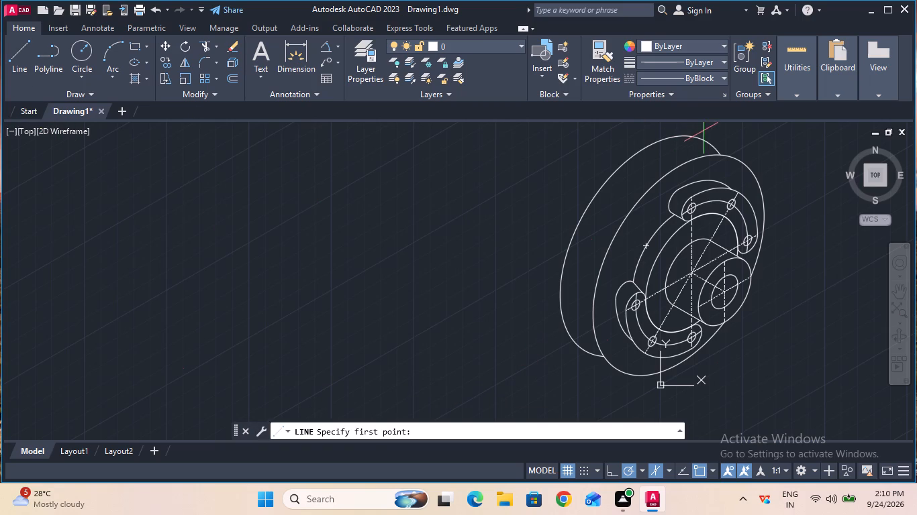
left_click(698, 136)
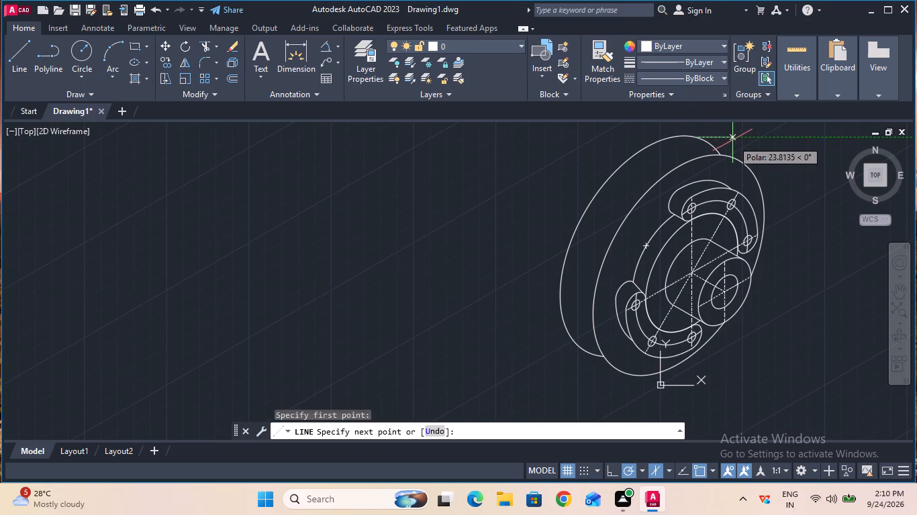
left_click(734, 155)
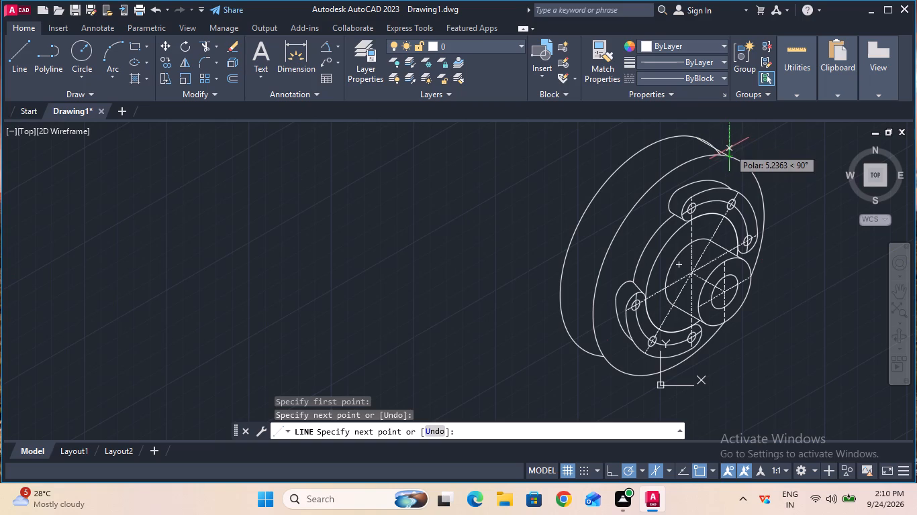
key("Escape")
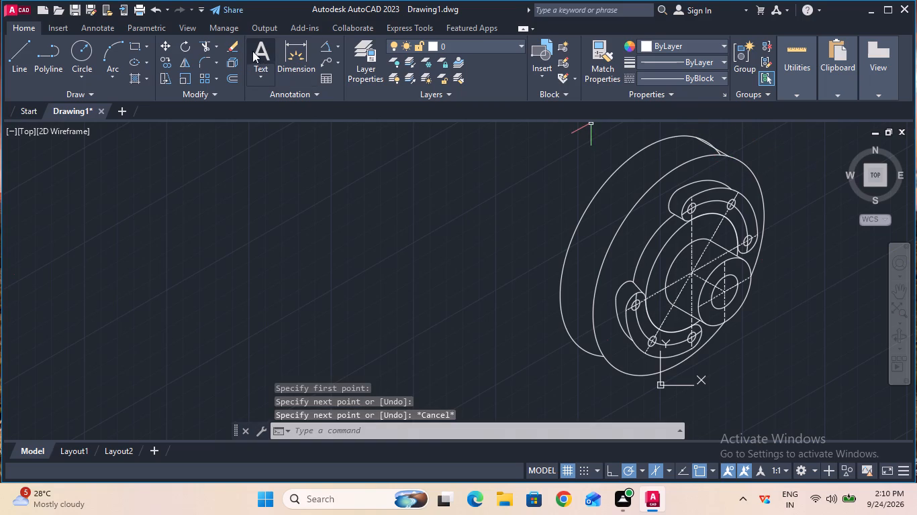
Erase the line joining the upper edges of the rear and front radius 65 isocircles.
left_click(234, 43)
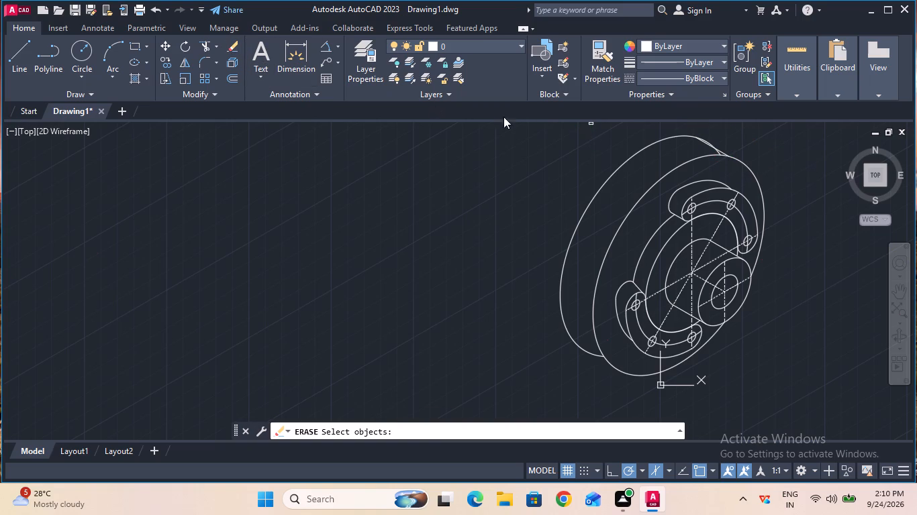
left_click(714, 146)
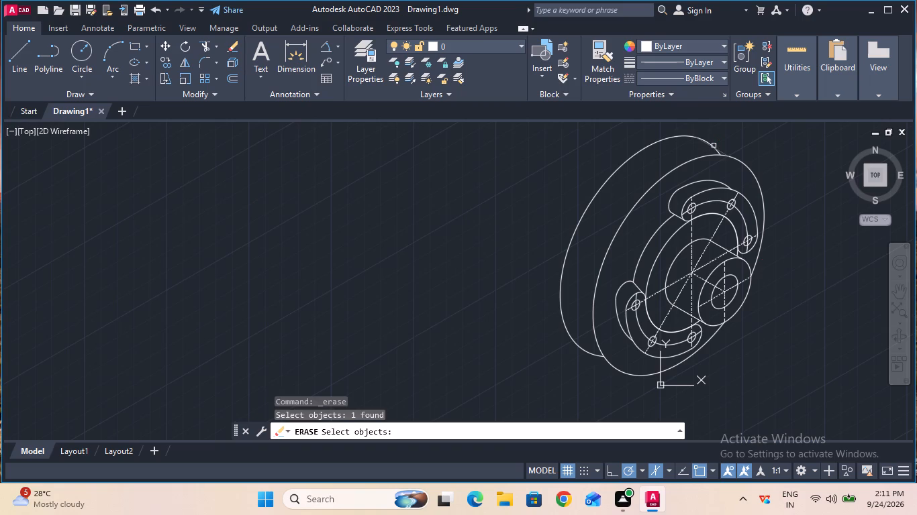
key("Return")
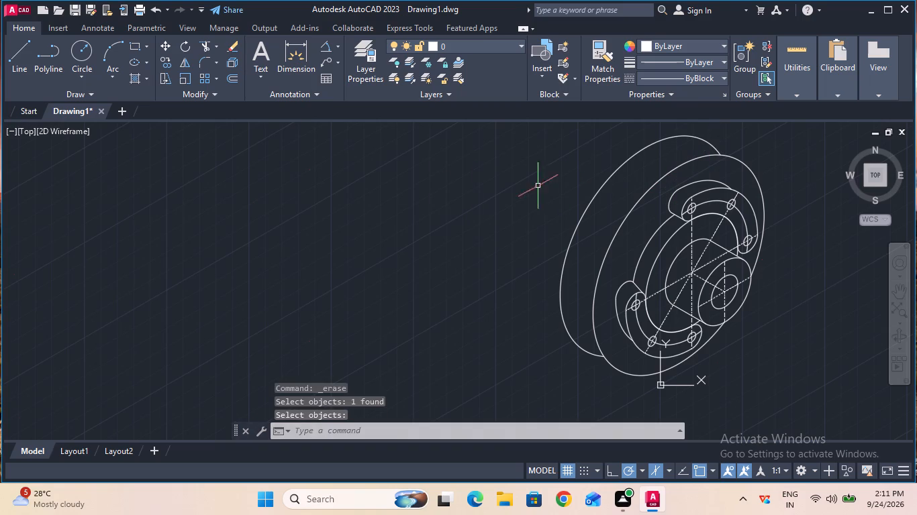
Draw a tangent line joining the lower edges of the front and rear radius 65 isocircles.
left_click(30, 67)
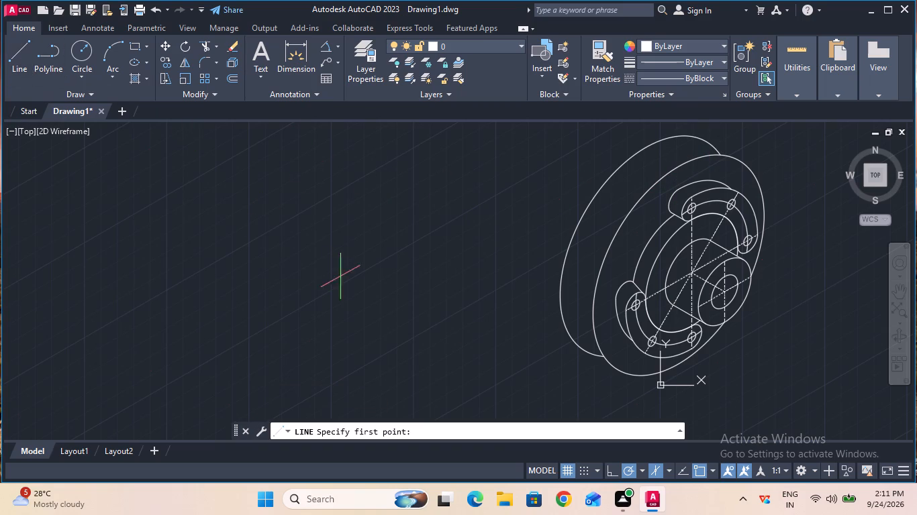
left_click(614, 371)
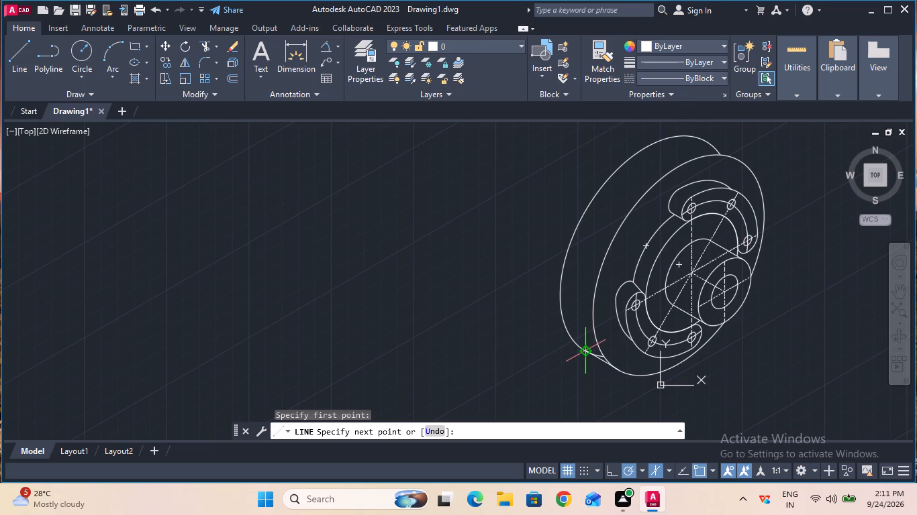
left_click(583, 355)
key("Escape")
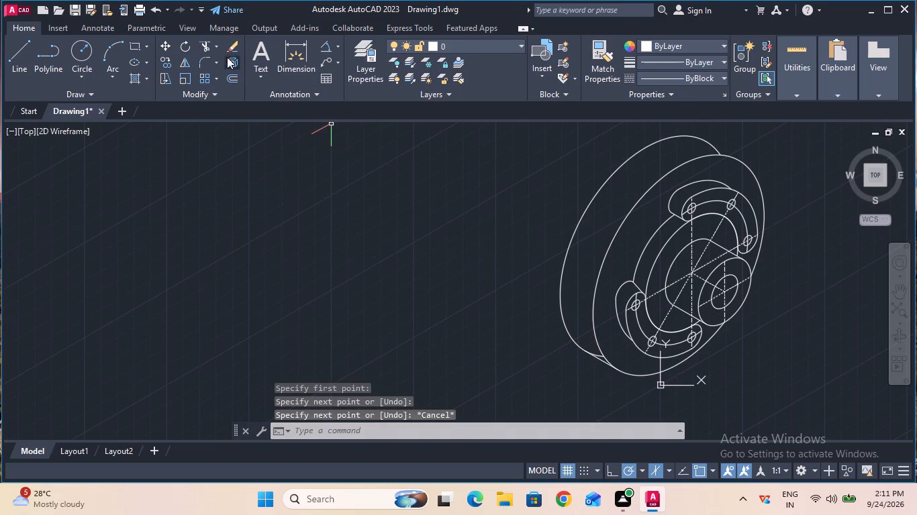
Trim the hidden end of the rear isocircle that lies inside the lower tangent line.
left_click(206, 42)
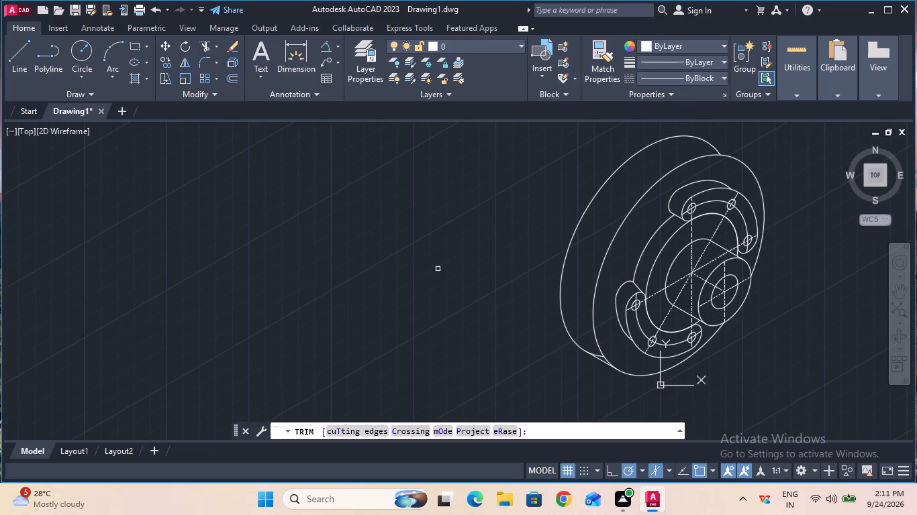
double_click(599, 355)
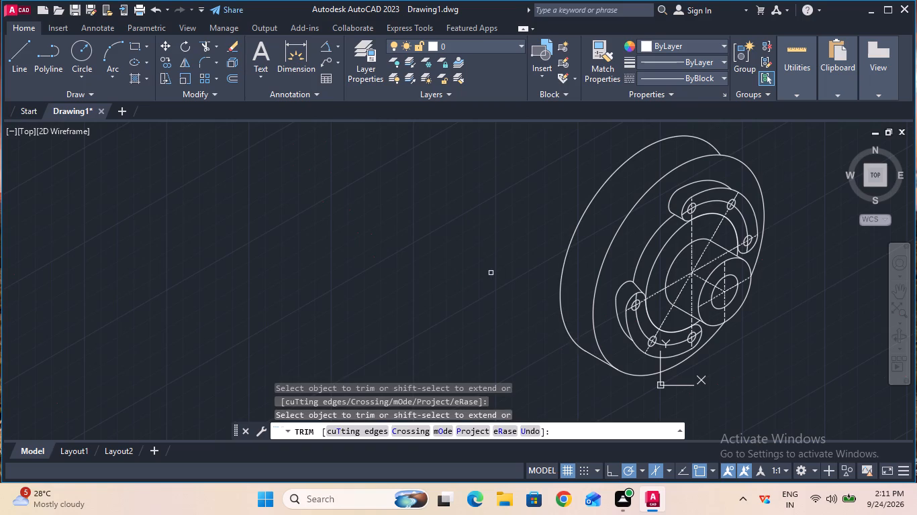
key("Escape")
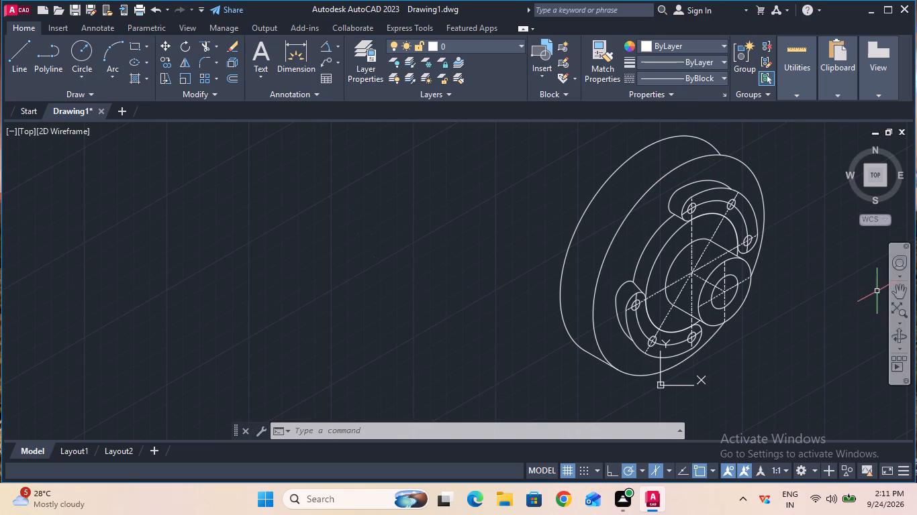
Draw a tangent line joining the upper edges of the rear and front radius 65 isocircles.
left_click(896, 292)
left_click_drag(769, 209, 759, 290)
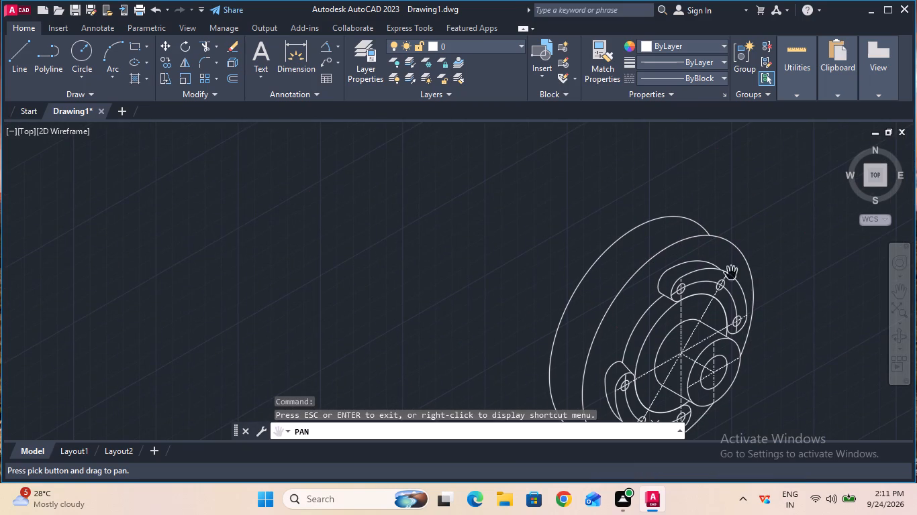
scroll(699, 249, "up", 3, "ctrl")
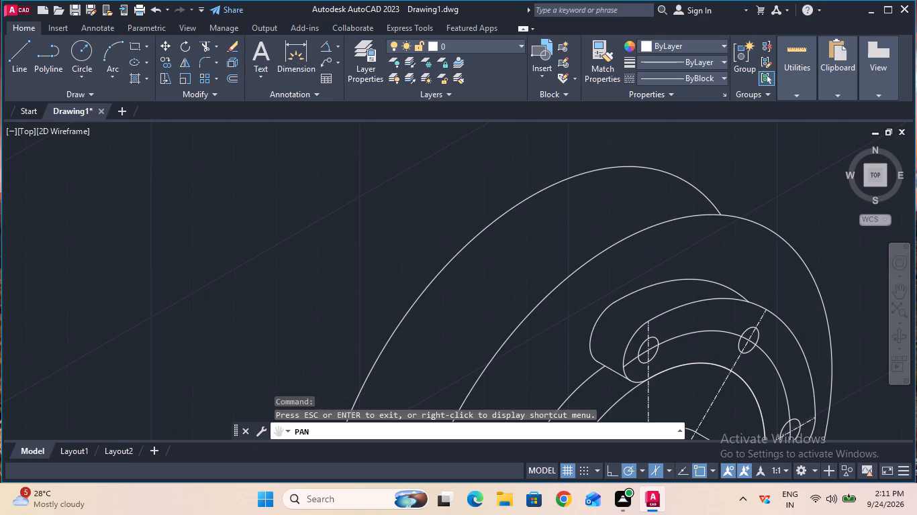
key("Escape")
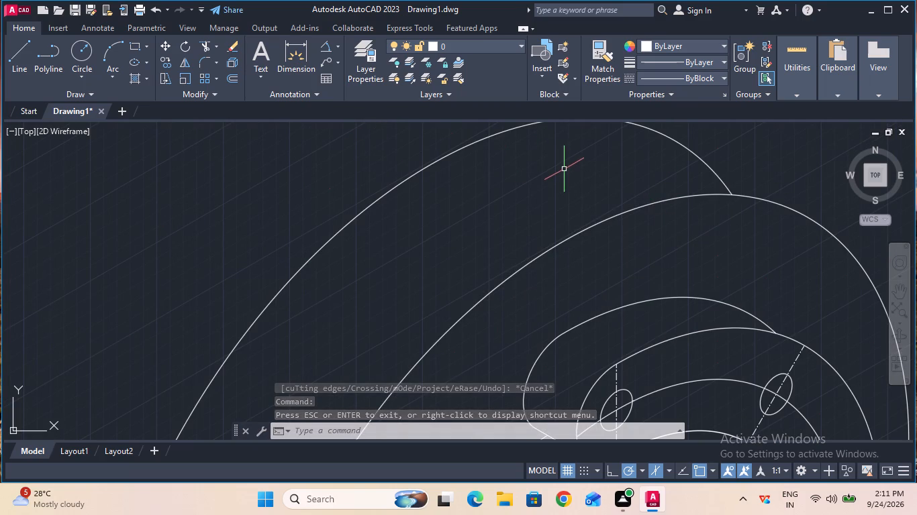
scroll(564, 170, "down", 2, "ctrl")
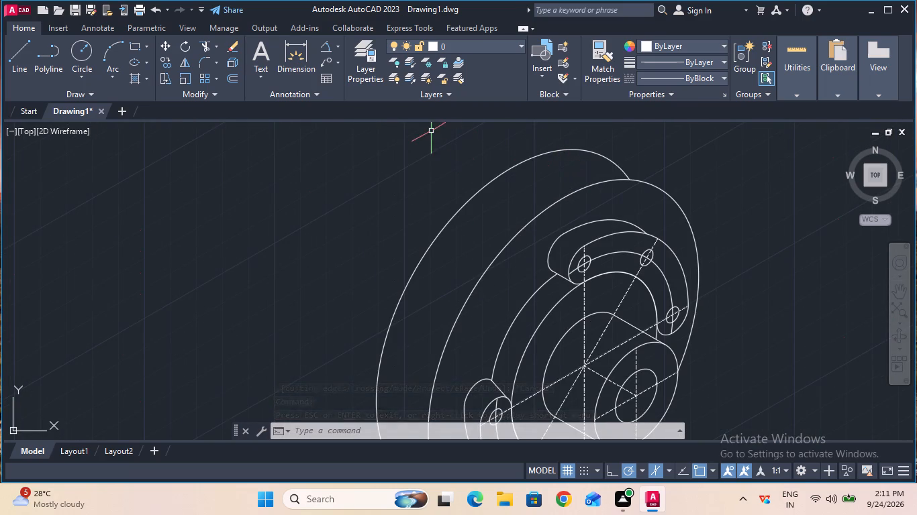
left_click(23, 61)
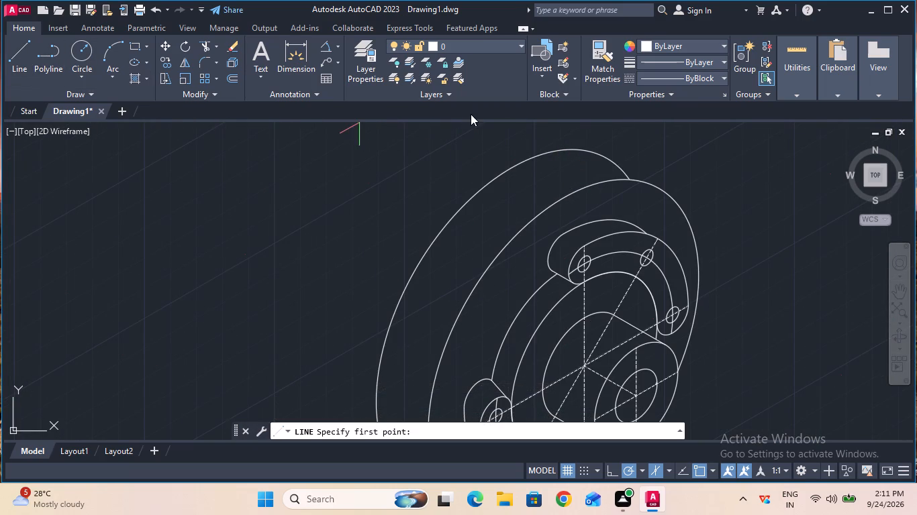
left_click(607, 162)
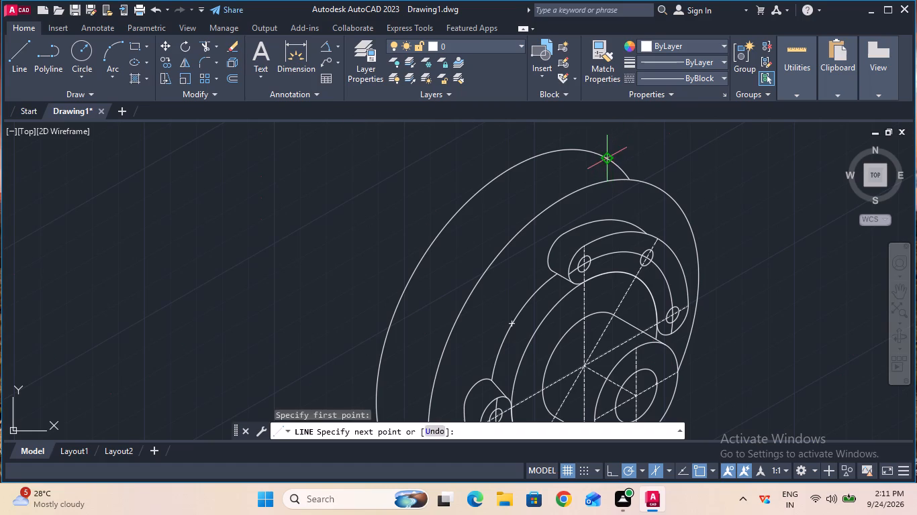
left_click(663, 190)
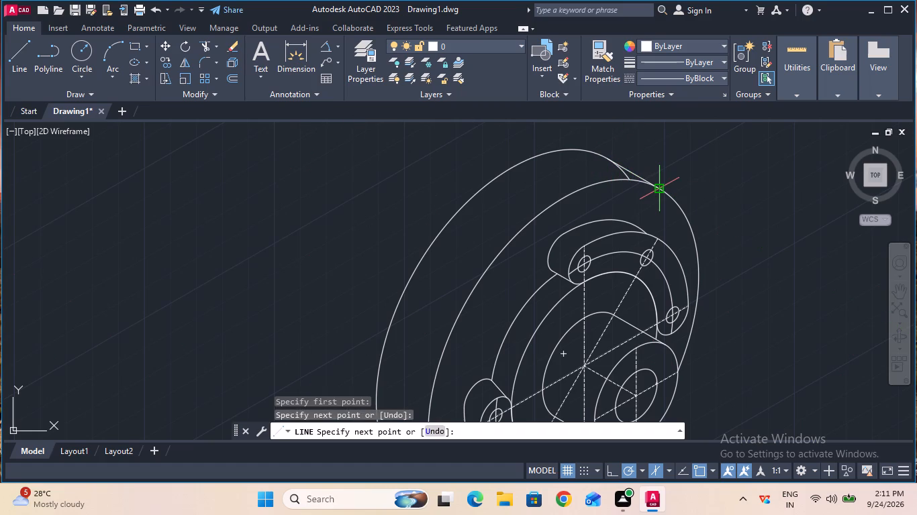
key("Escape")
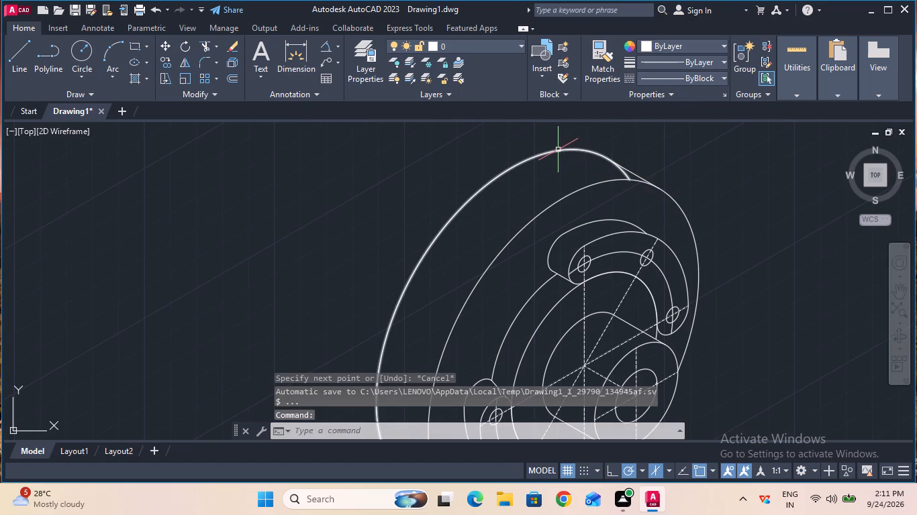
Trim the hidden end of the rear isocircle that lies inside the upper tangent line.
left_click(199, 45)
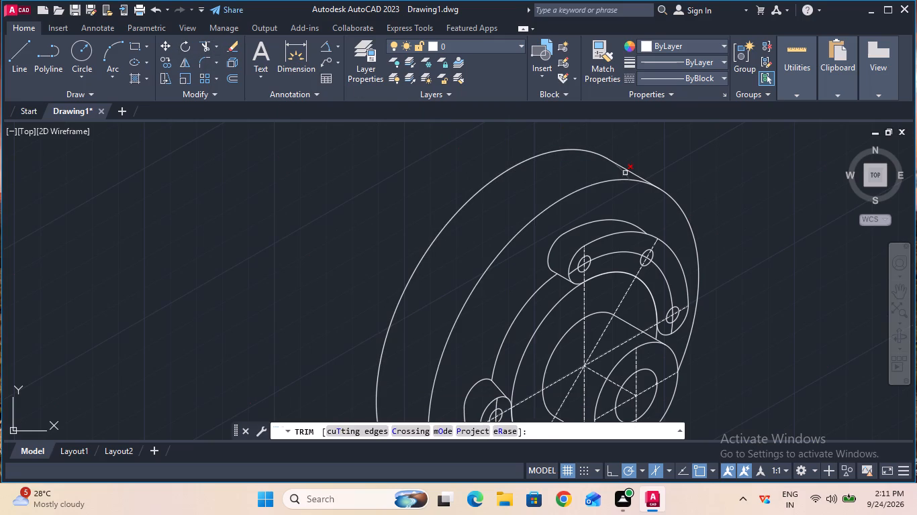
left_click(624, 173)
scroll(547, 177, "down", 3, "ctrl")
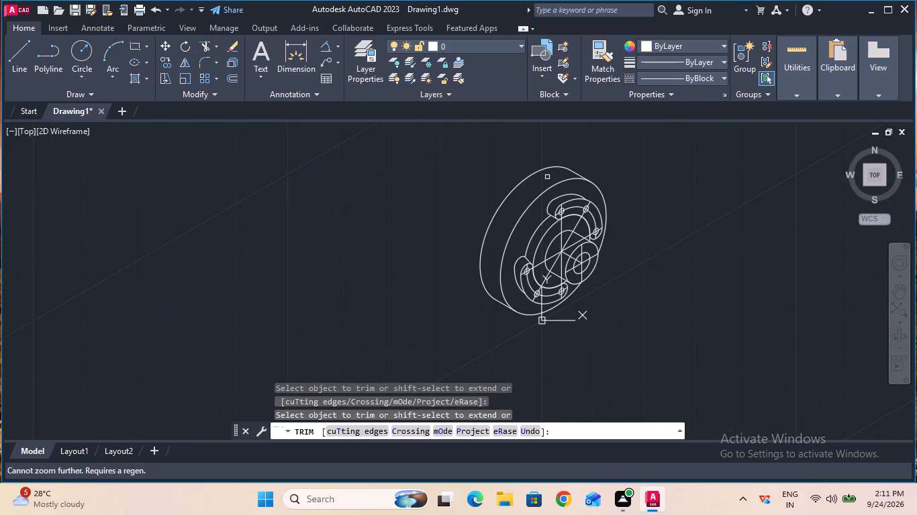
scroll(547, 177, "down", 1, "ctrl")
key("Escape")
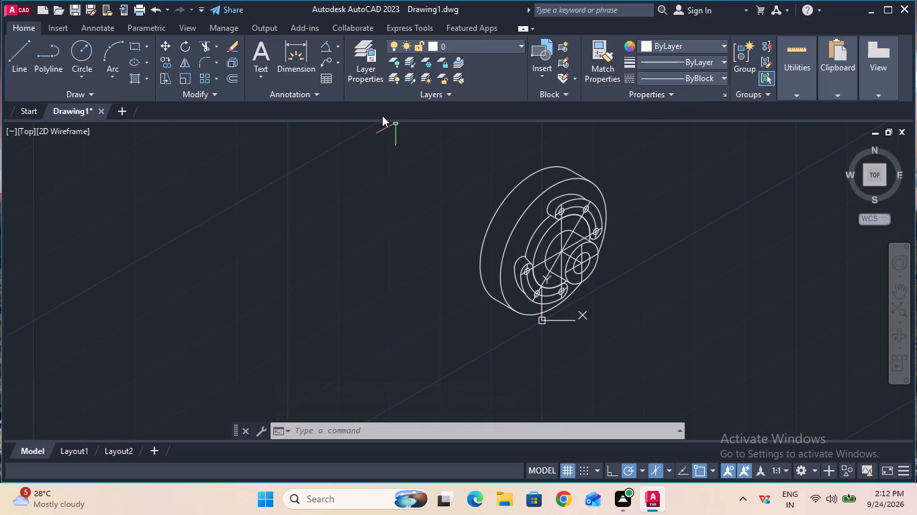
Select the whole isometric drawing and apply the Join command to its objects.
double_click(348, 147)
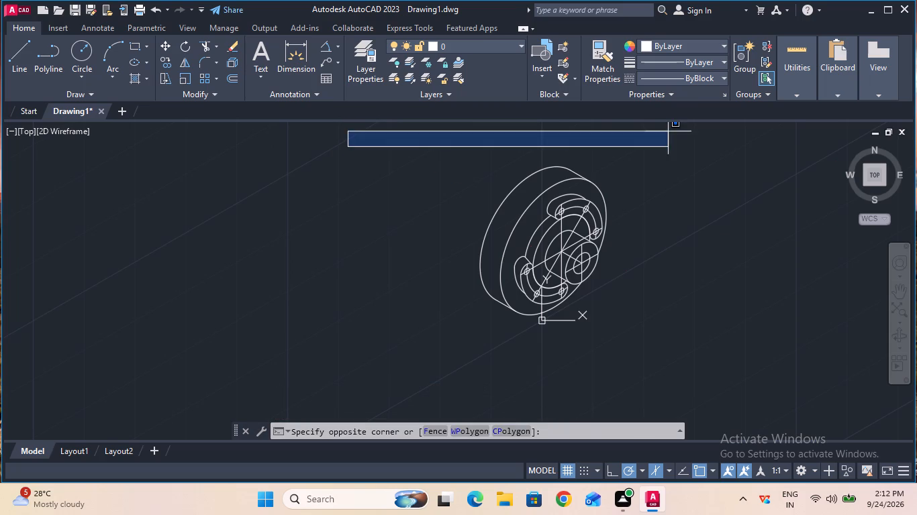
left_click(669, 338)
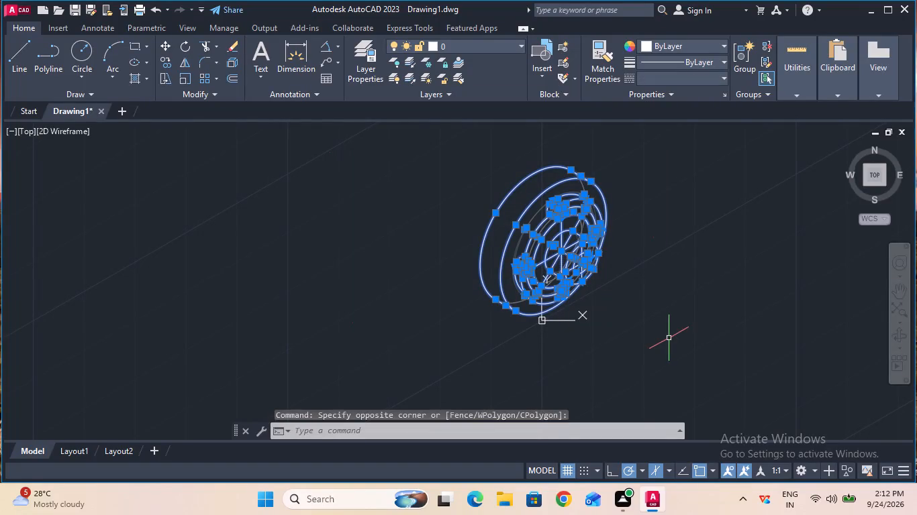
type("joi")
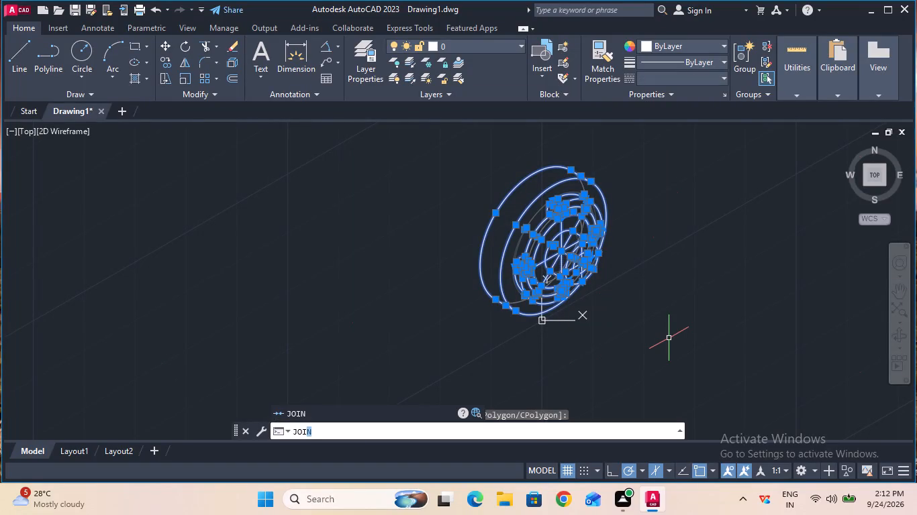
key("n")
left_click(412, 411)
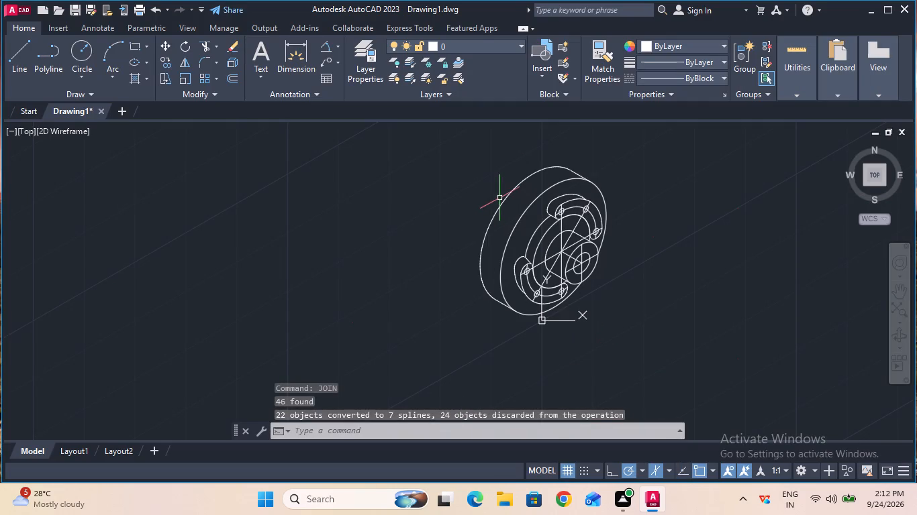
Add an aligned dimension for the large disc's thickness between its rear and front outer edges.
scroll(499, 198, "up", 3, "ctrl")
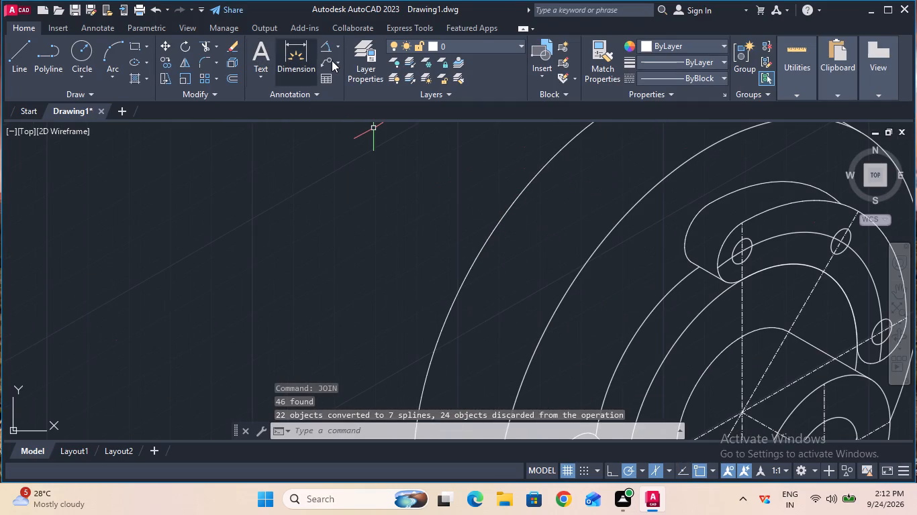
left_click(331, 43)
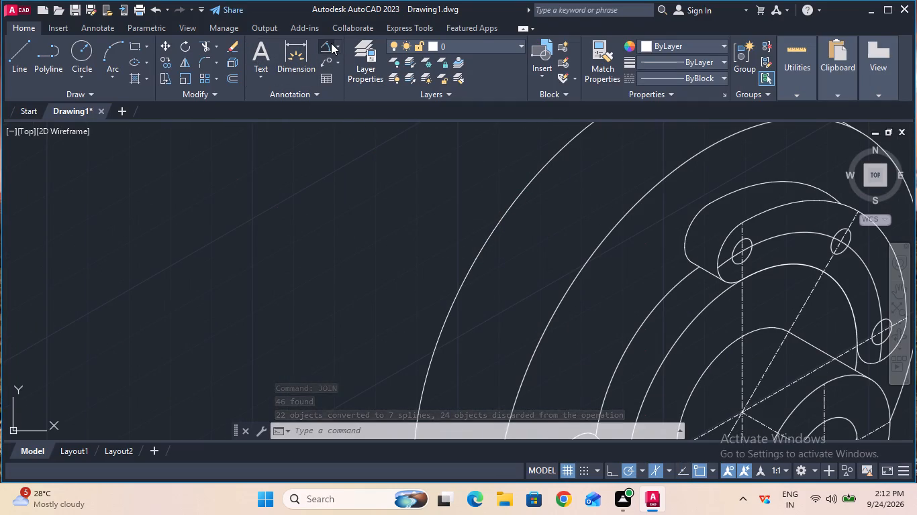
left_click(339, 42)
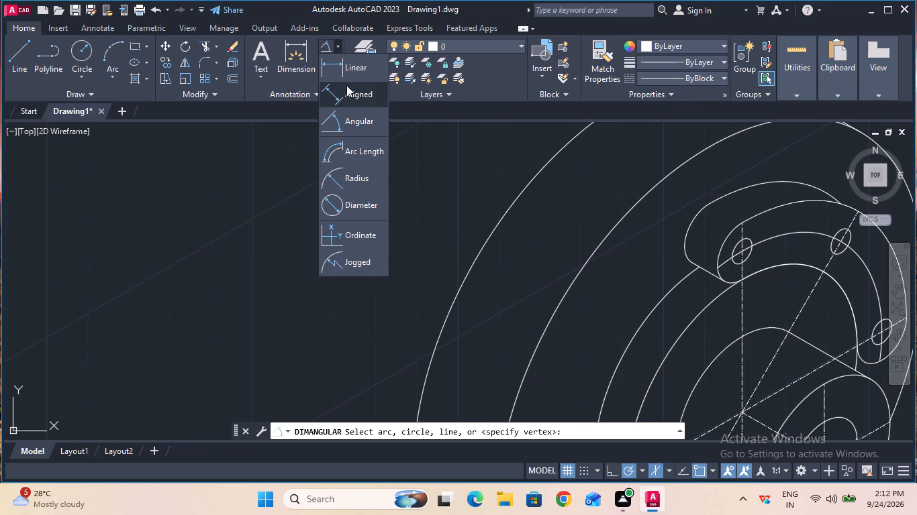
left_click(346, 87)
left_click(478, 257)
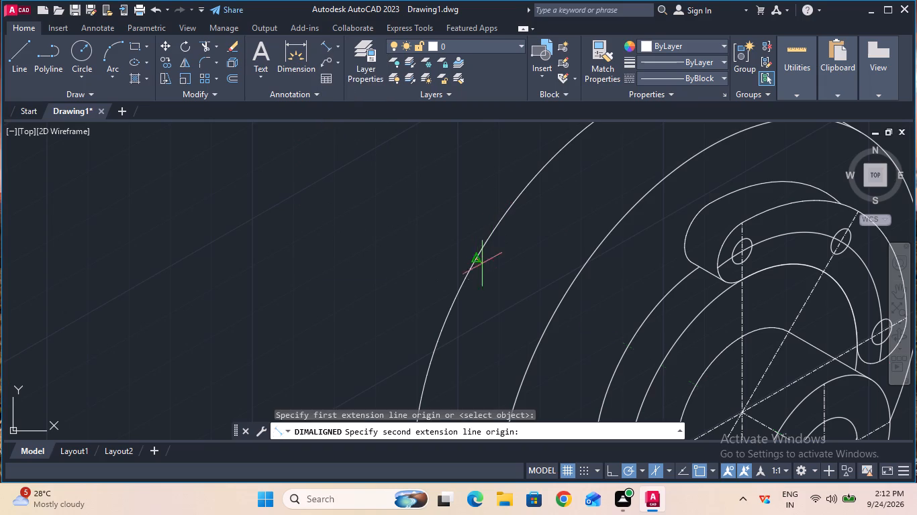
left_click(557, 306)
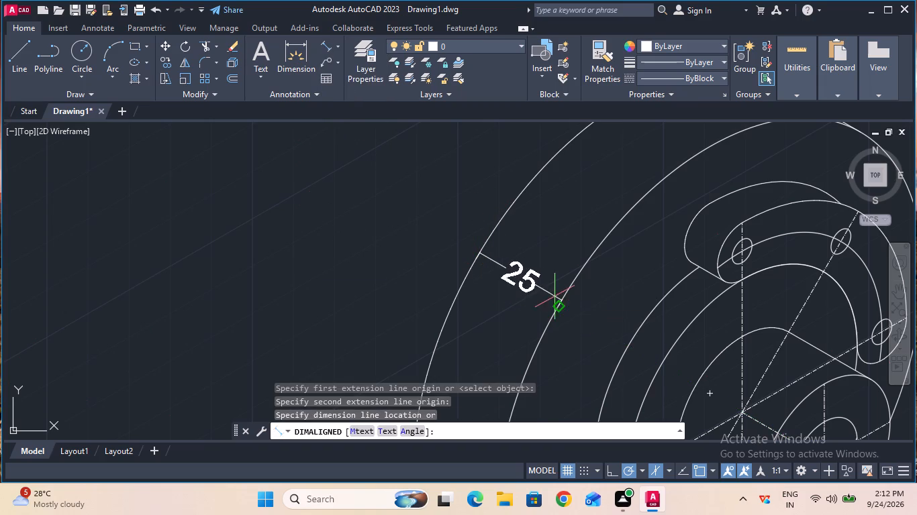
left_click(552, 278)
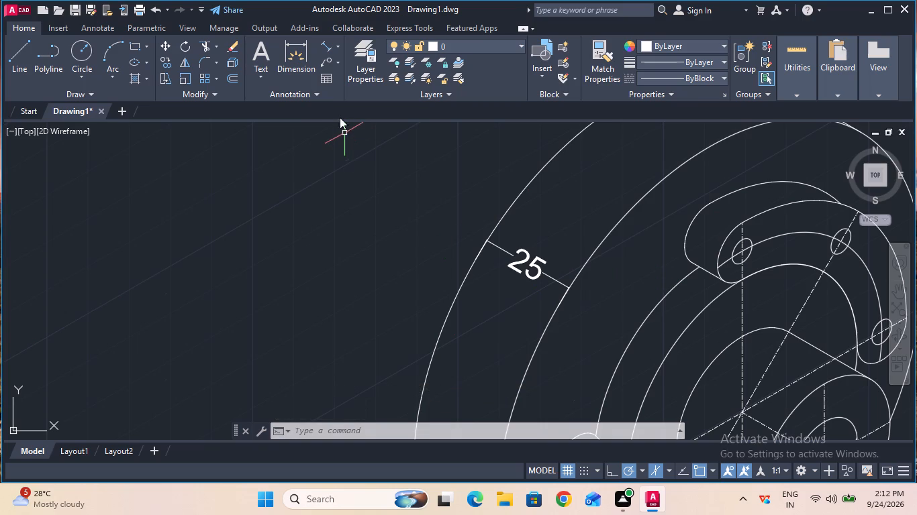
Add an aligned dimension for the flange's thickness between its rear and front edges.
double_click(329, 48)
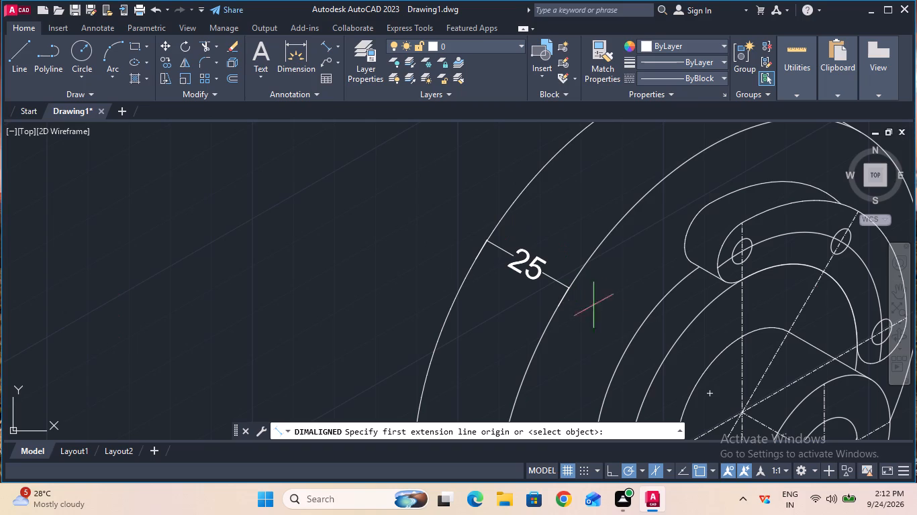
left_click(628, 339)
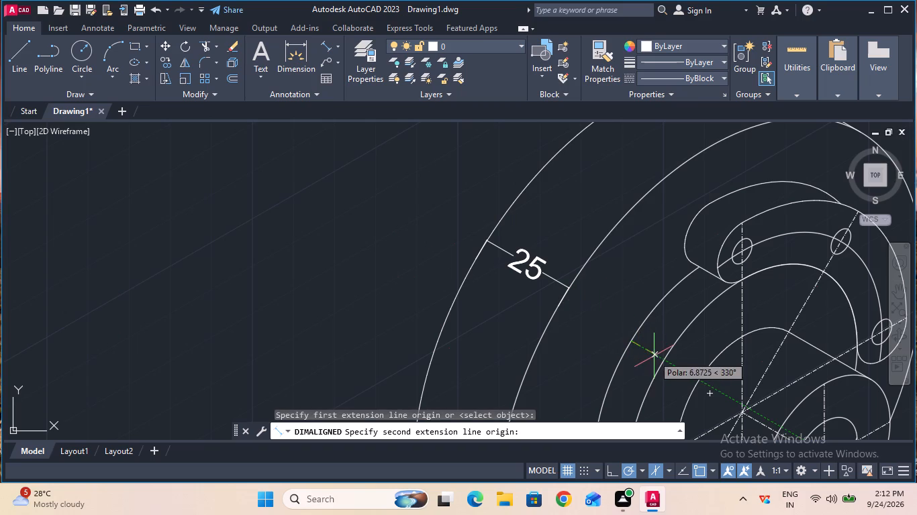
left_click(663, 359)
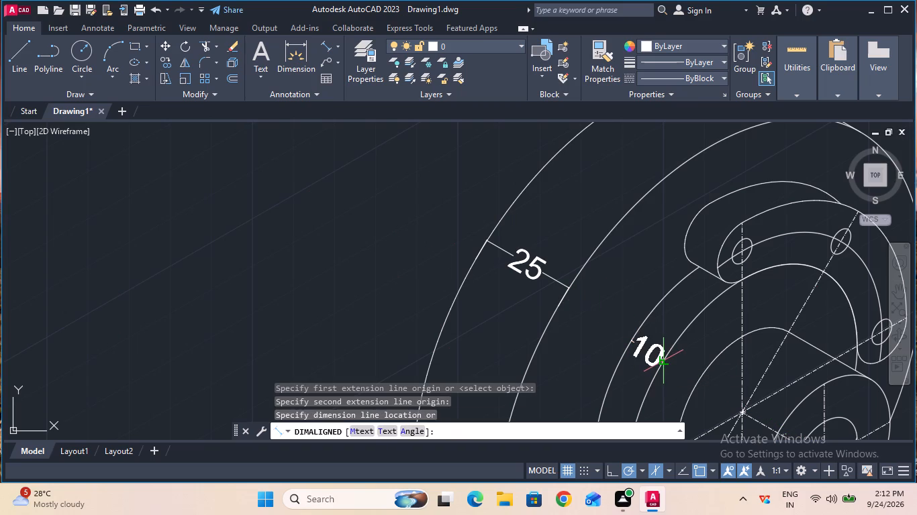
left_click(662, 349)
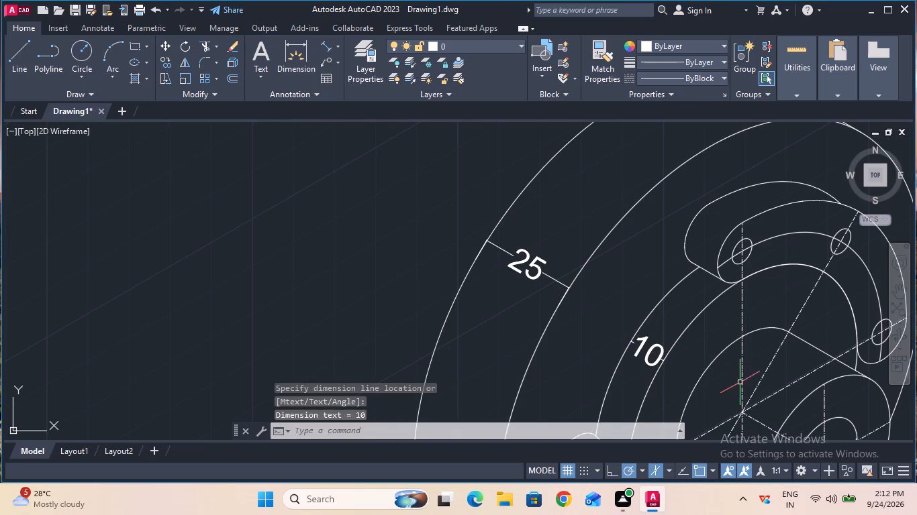
scroll(742, 382, "down", 2, "ctrl")
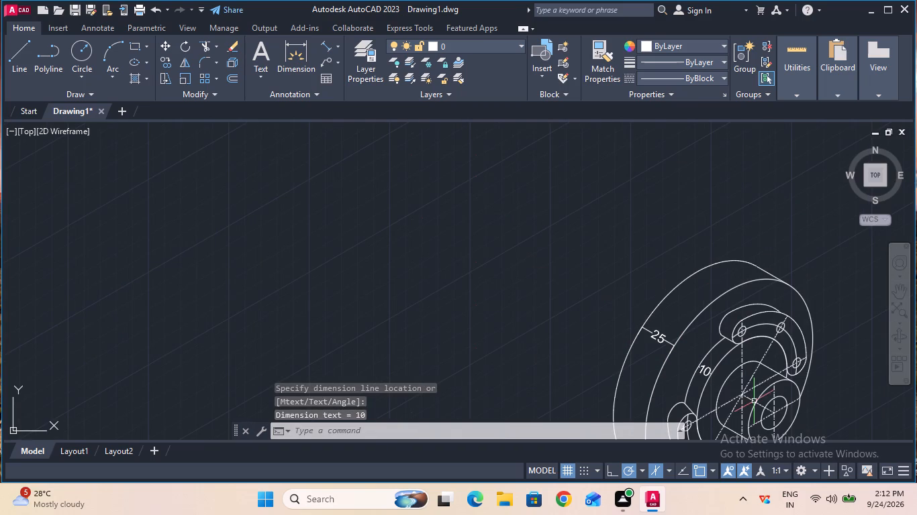
Add an aligned dimension for the hollow cylinder's length between its rear and front centre points.
left_click(900, 298)
left_click_drag(830, 379, 822, 282)
scroll(783, 290, "up", 2, "ctrl")
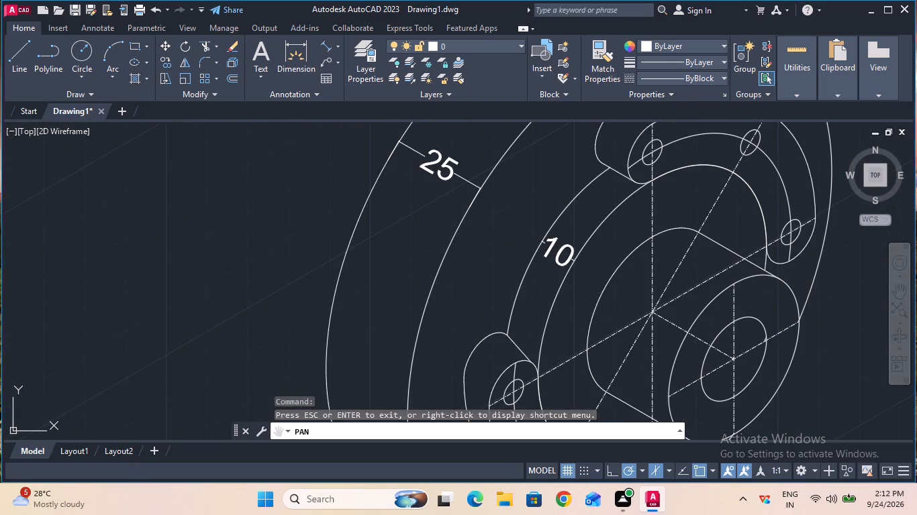
key("Escape")
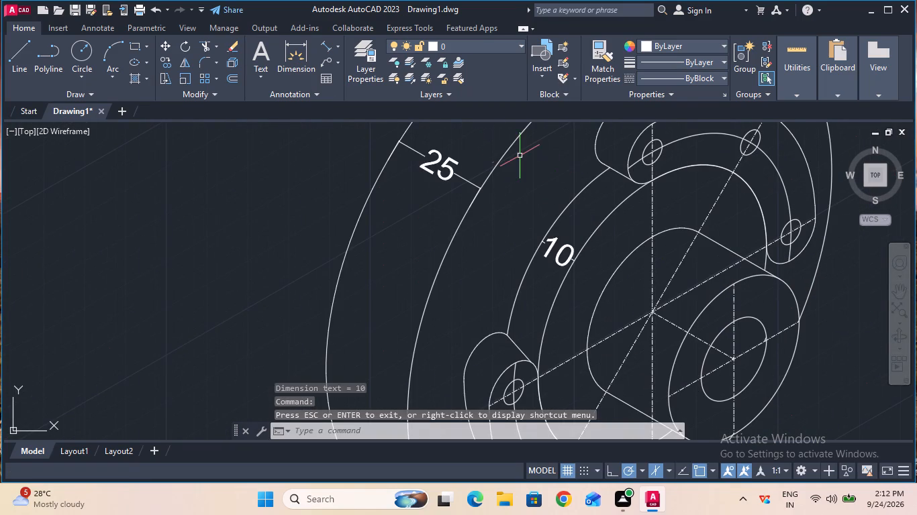
left_click(322, 48)
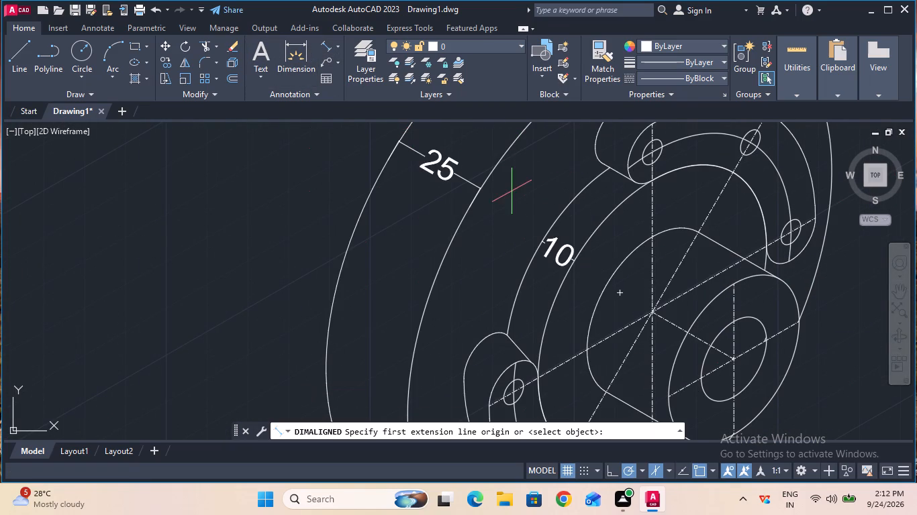
left_click(652, 315)
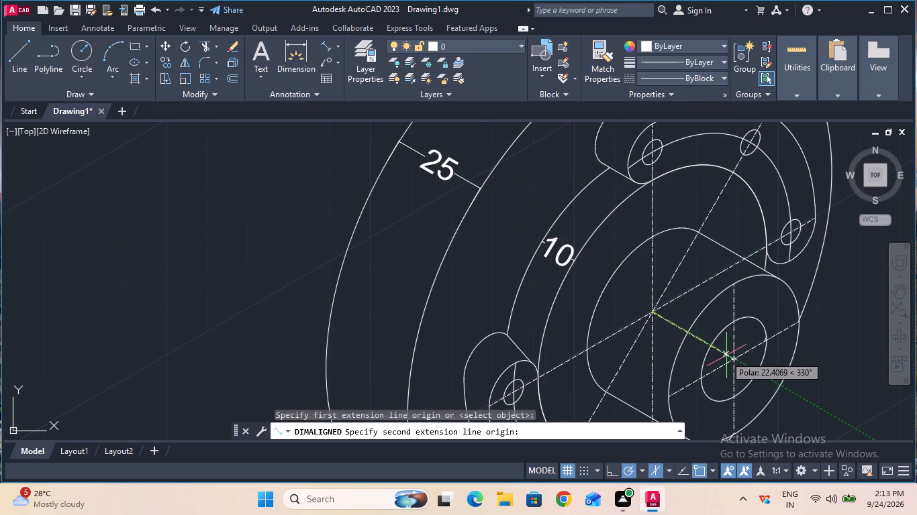
left_click(738, 364)
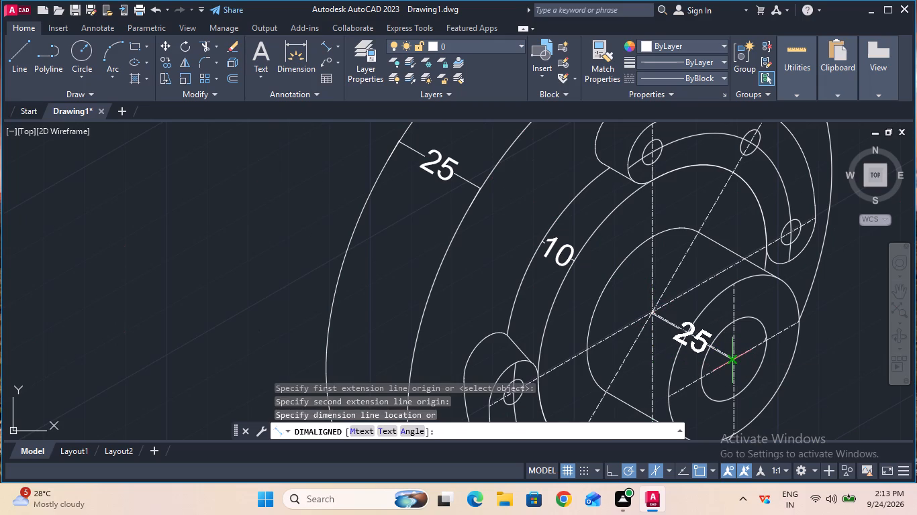
left_click(736, 347)
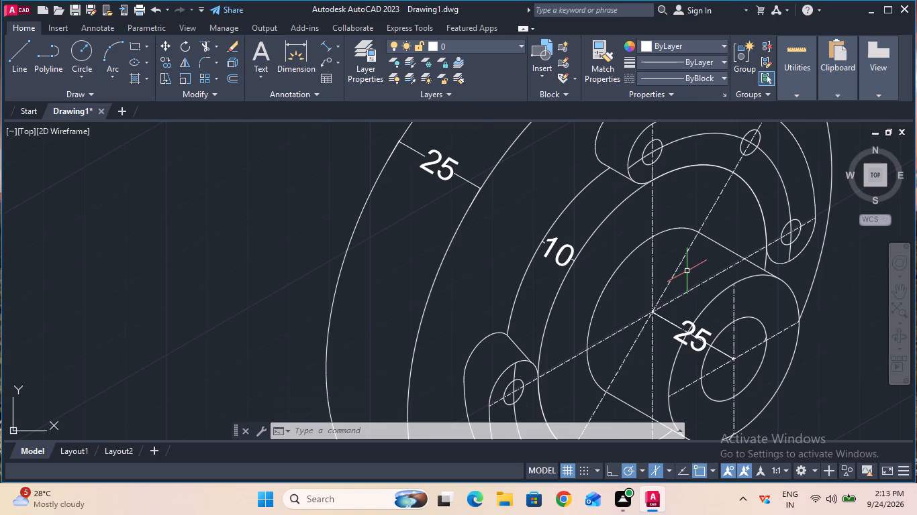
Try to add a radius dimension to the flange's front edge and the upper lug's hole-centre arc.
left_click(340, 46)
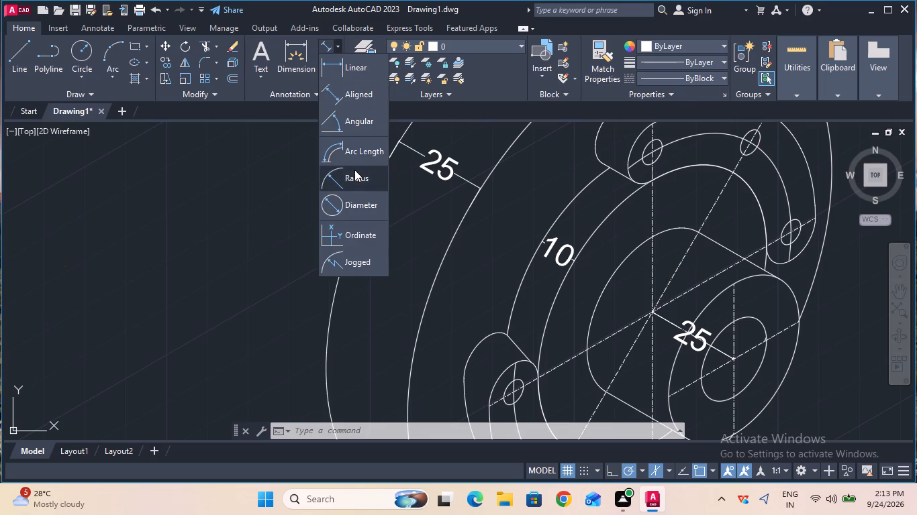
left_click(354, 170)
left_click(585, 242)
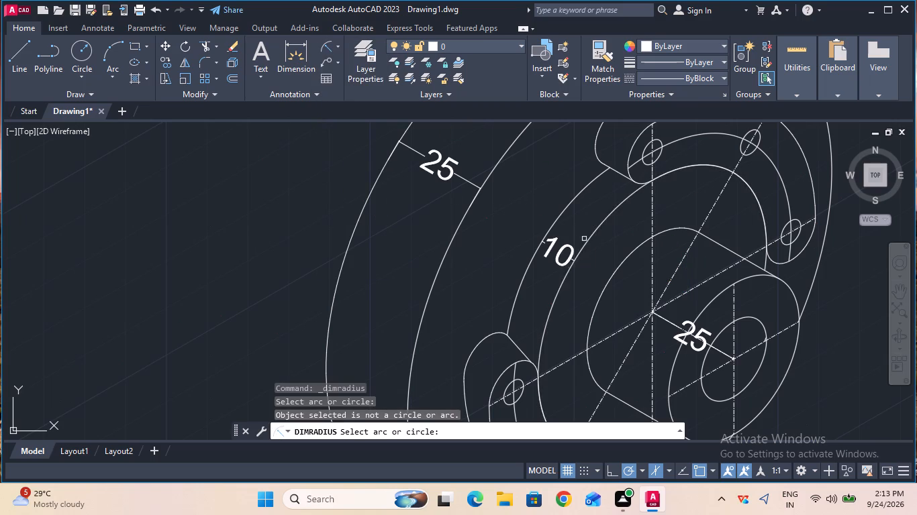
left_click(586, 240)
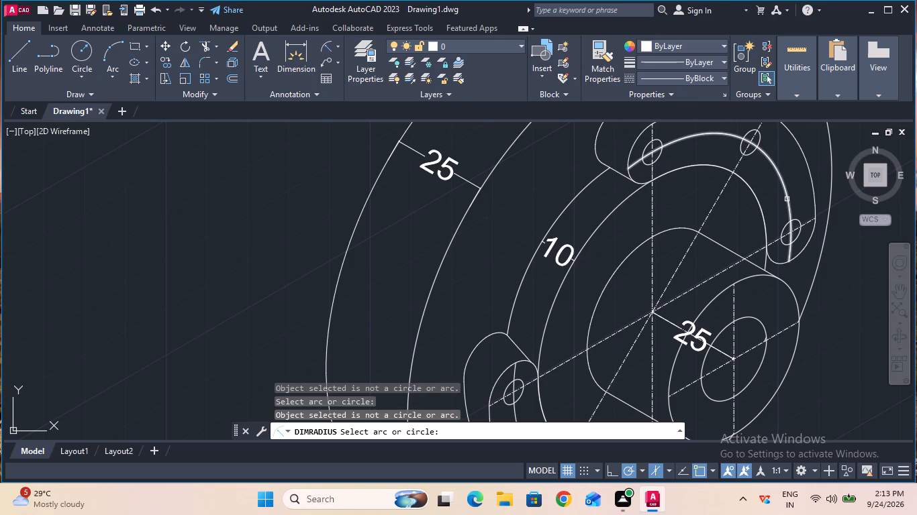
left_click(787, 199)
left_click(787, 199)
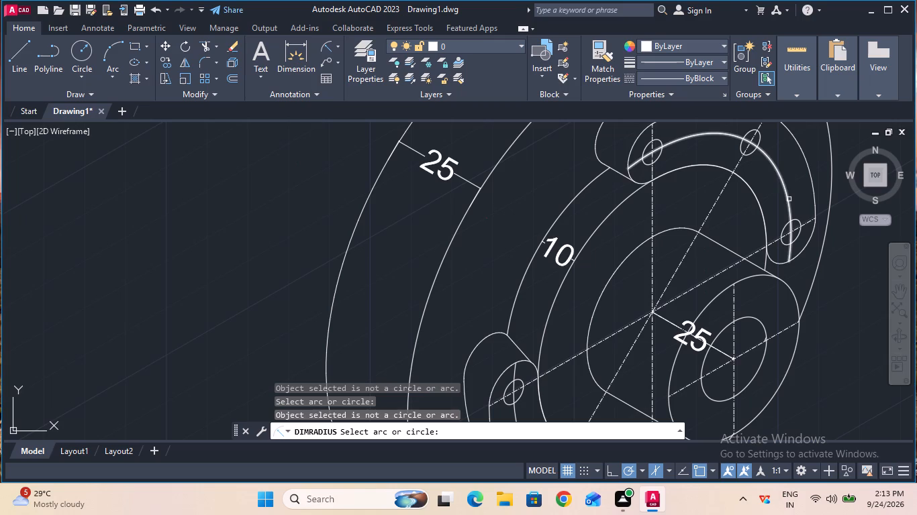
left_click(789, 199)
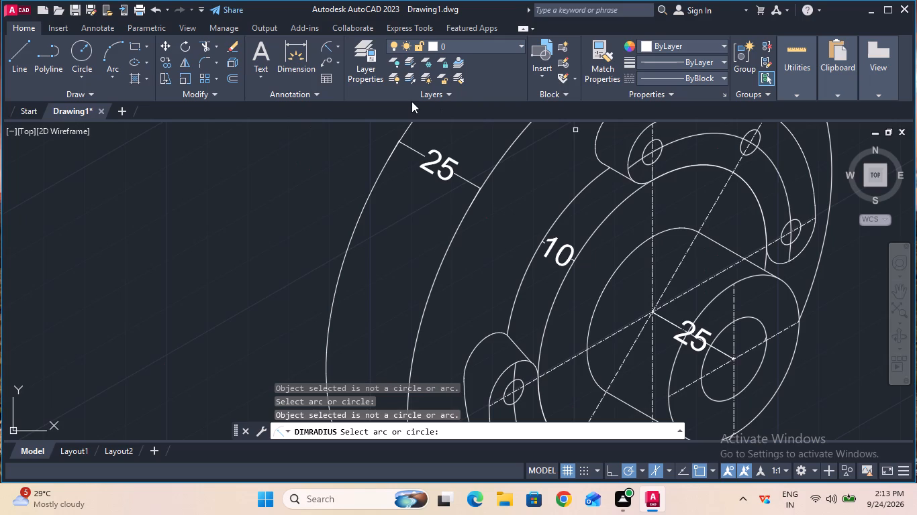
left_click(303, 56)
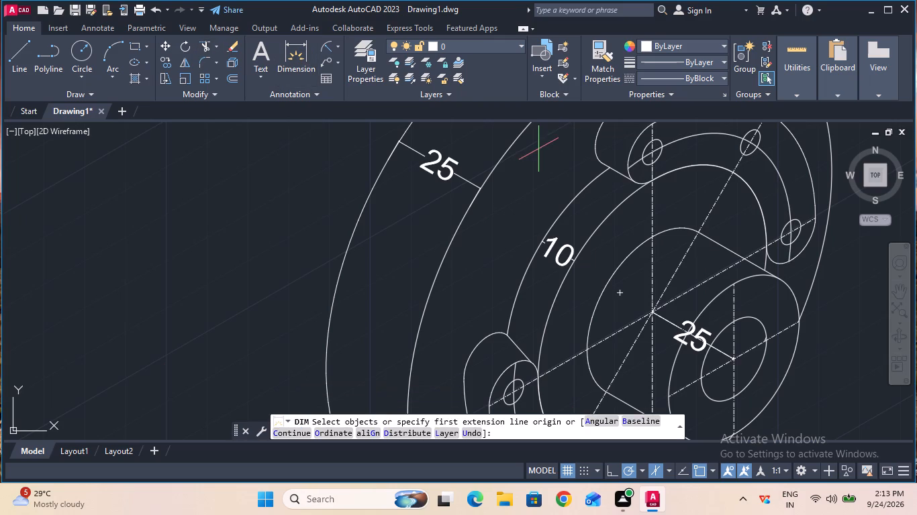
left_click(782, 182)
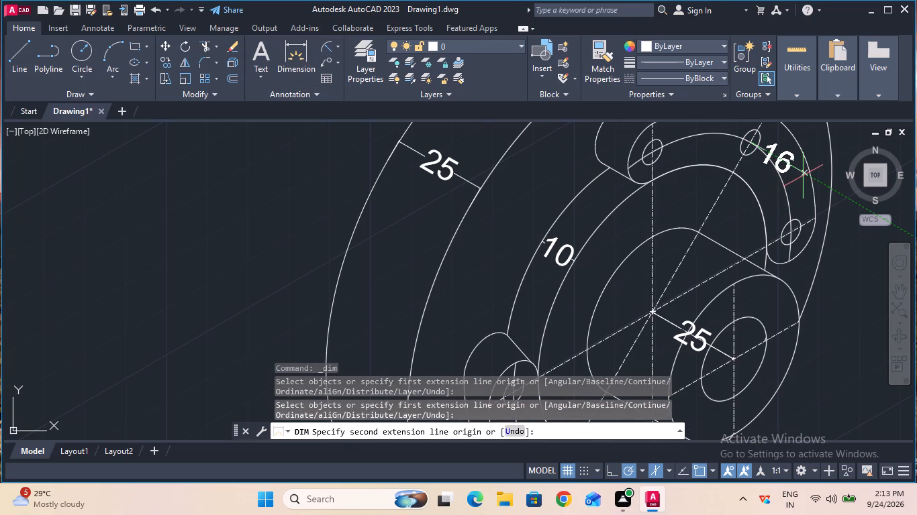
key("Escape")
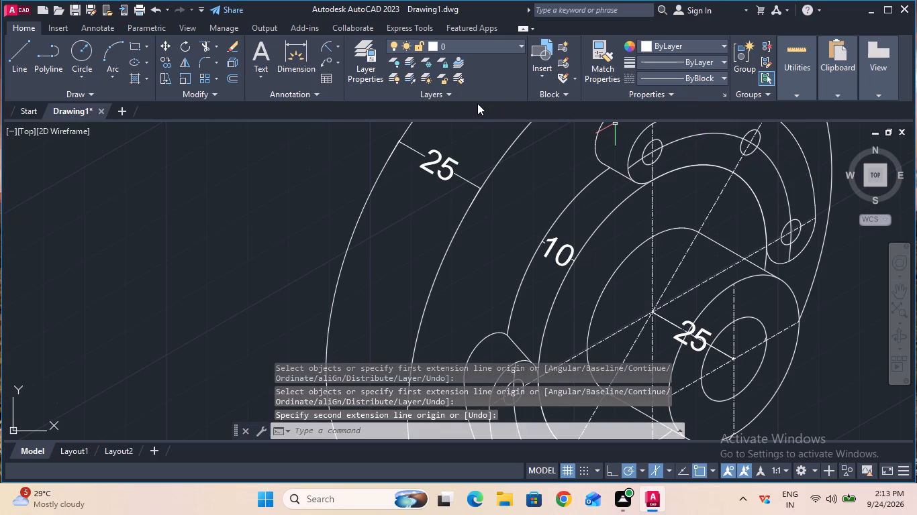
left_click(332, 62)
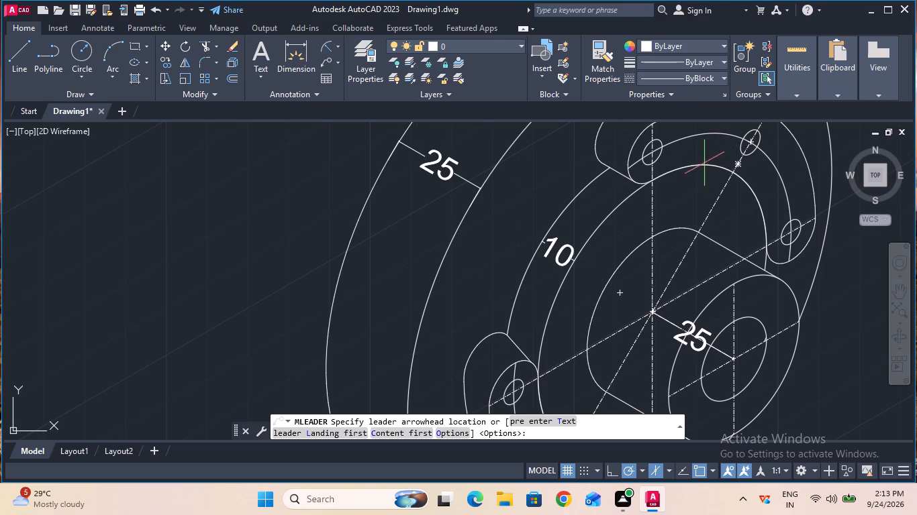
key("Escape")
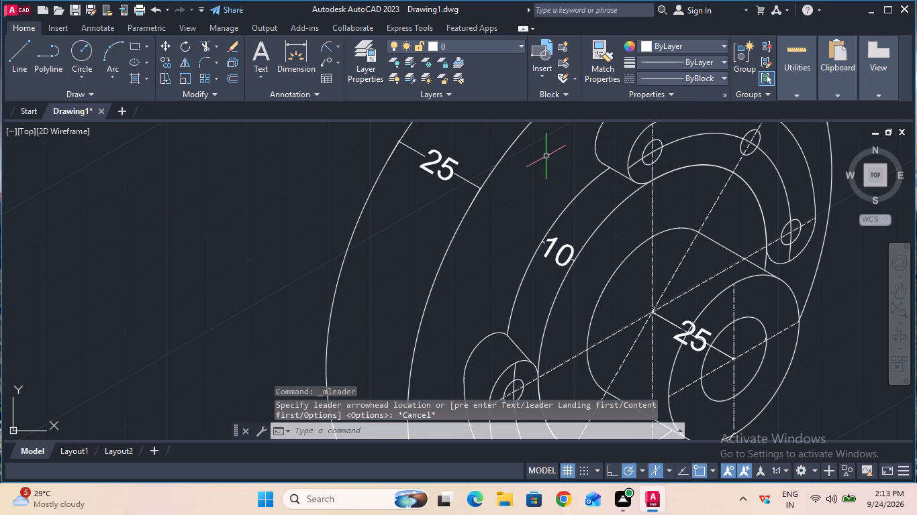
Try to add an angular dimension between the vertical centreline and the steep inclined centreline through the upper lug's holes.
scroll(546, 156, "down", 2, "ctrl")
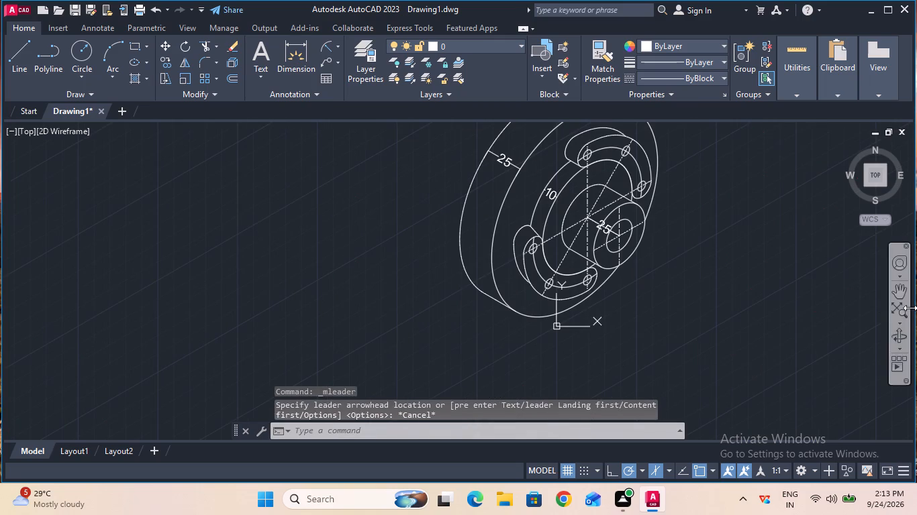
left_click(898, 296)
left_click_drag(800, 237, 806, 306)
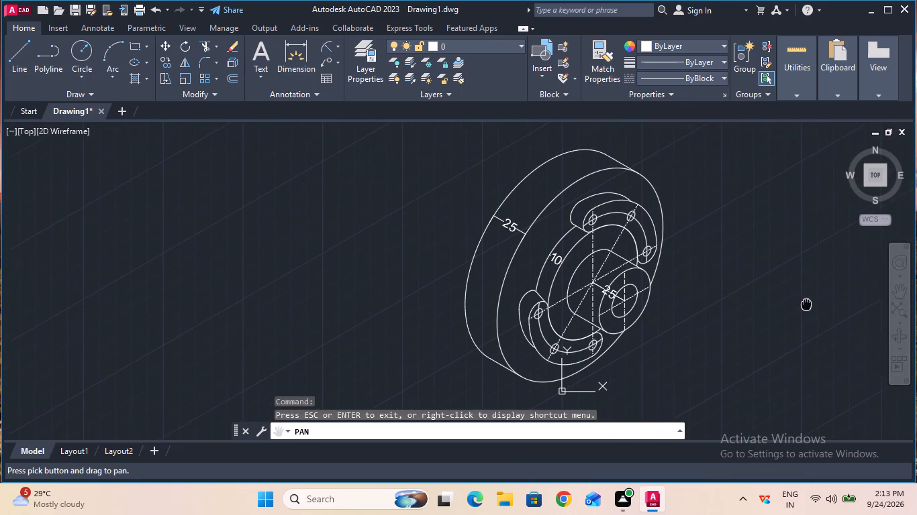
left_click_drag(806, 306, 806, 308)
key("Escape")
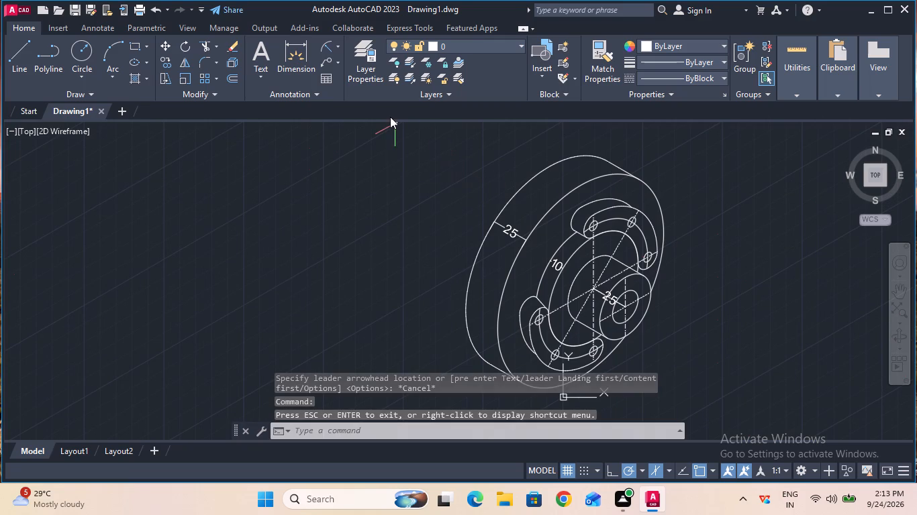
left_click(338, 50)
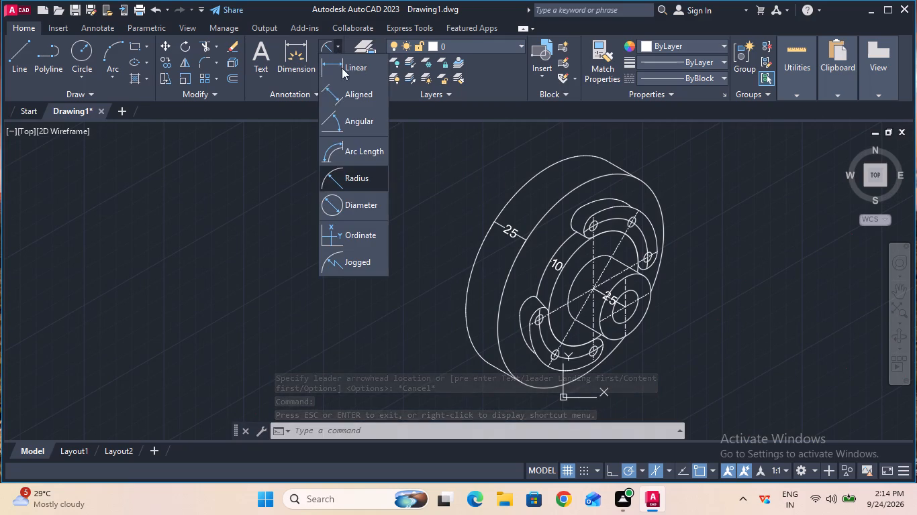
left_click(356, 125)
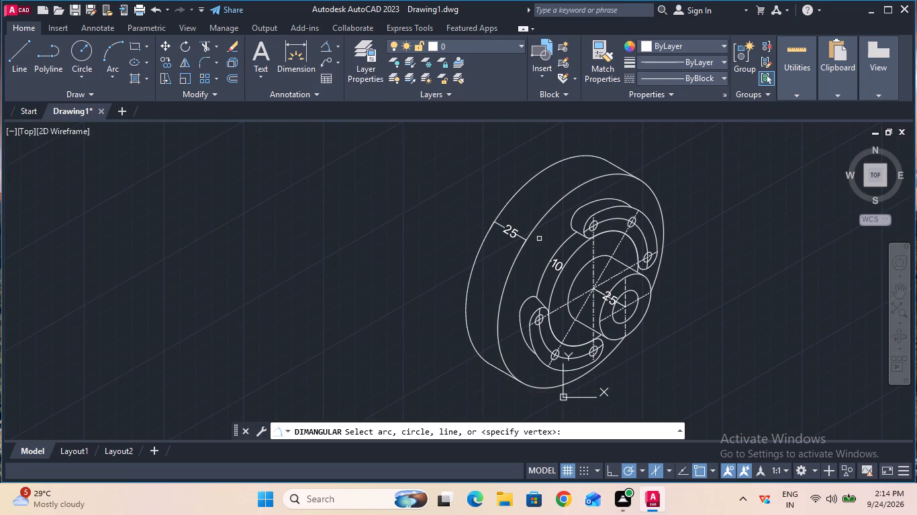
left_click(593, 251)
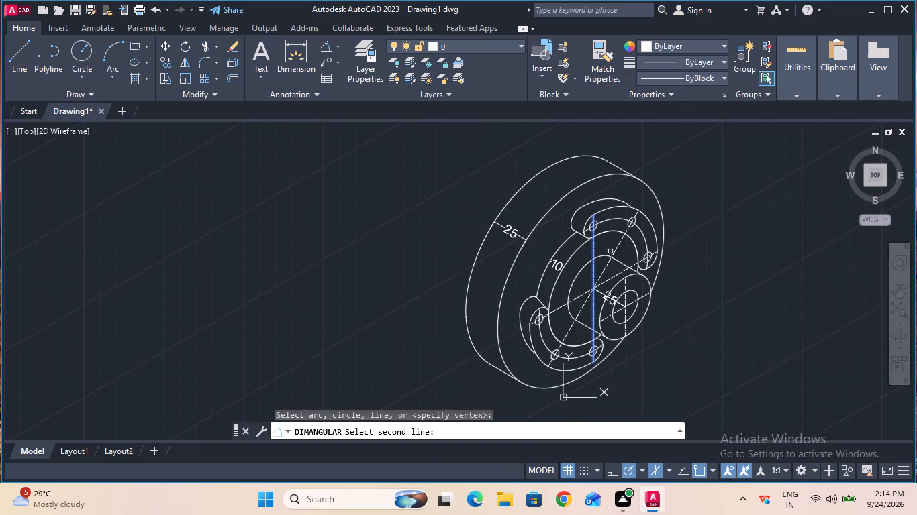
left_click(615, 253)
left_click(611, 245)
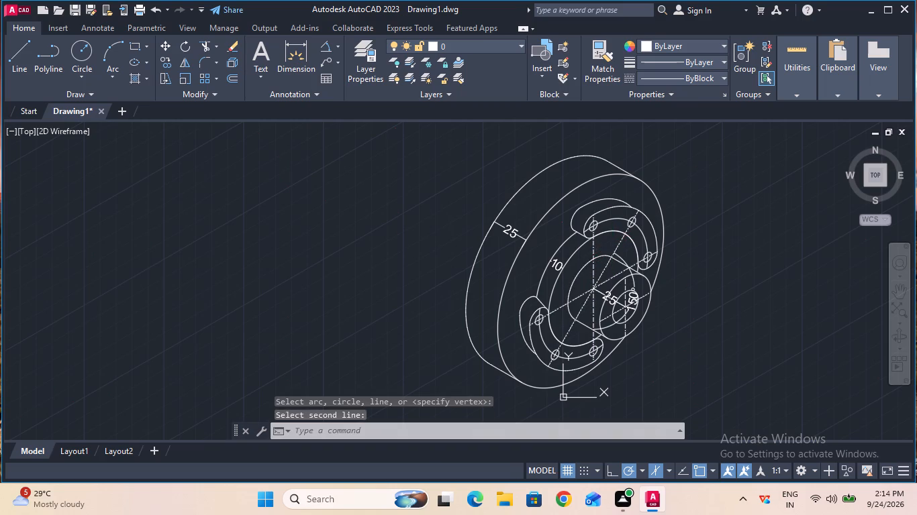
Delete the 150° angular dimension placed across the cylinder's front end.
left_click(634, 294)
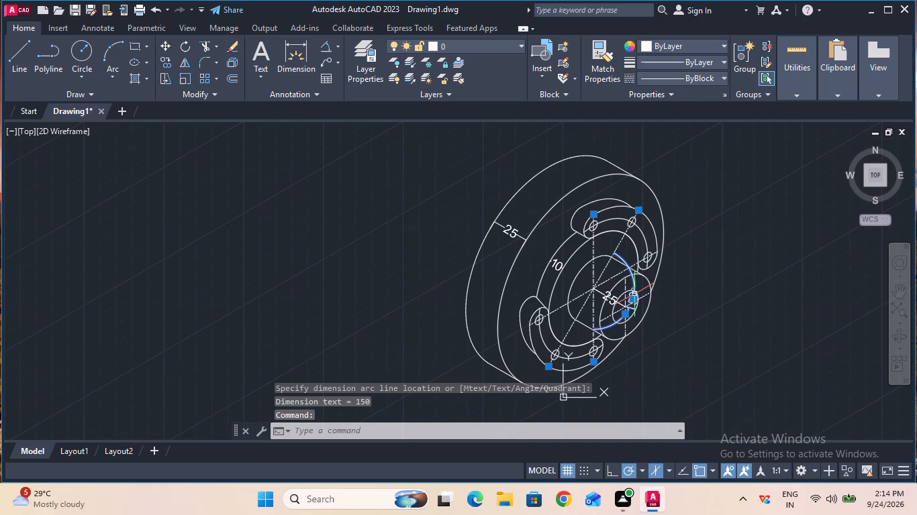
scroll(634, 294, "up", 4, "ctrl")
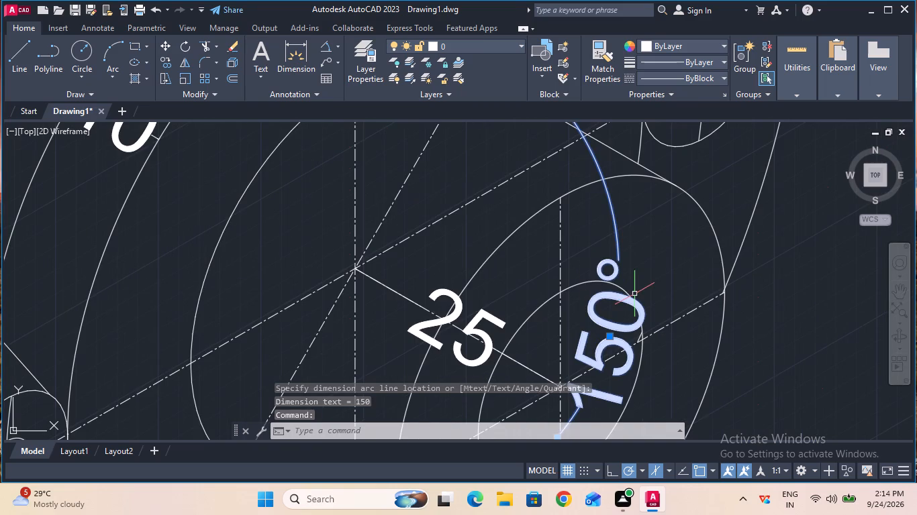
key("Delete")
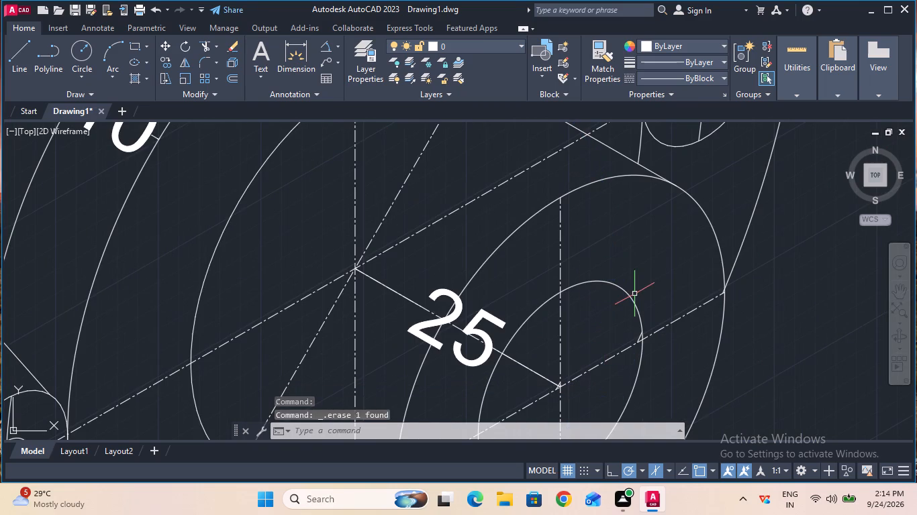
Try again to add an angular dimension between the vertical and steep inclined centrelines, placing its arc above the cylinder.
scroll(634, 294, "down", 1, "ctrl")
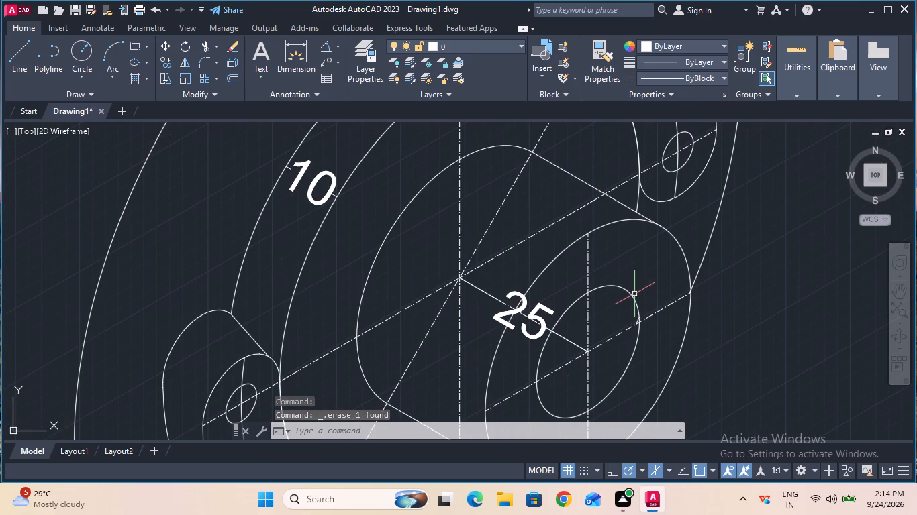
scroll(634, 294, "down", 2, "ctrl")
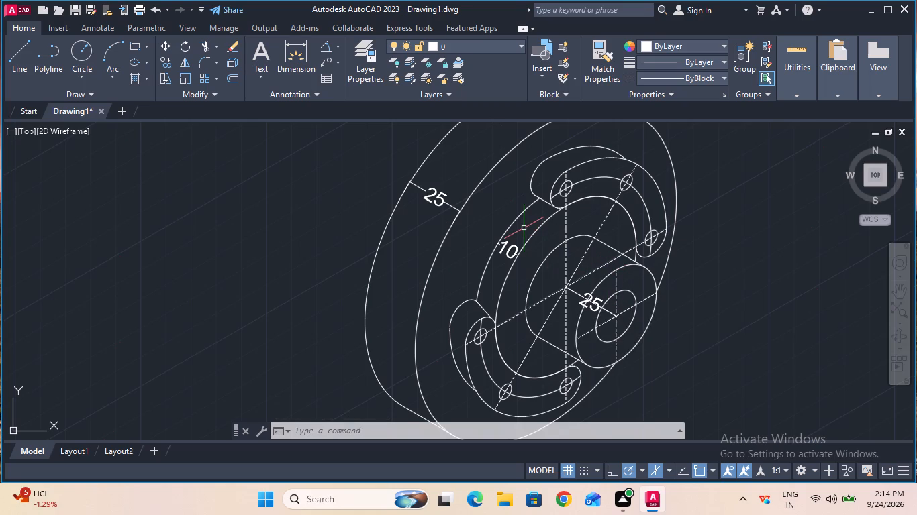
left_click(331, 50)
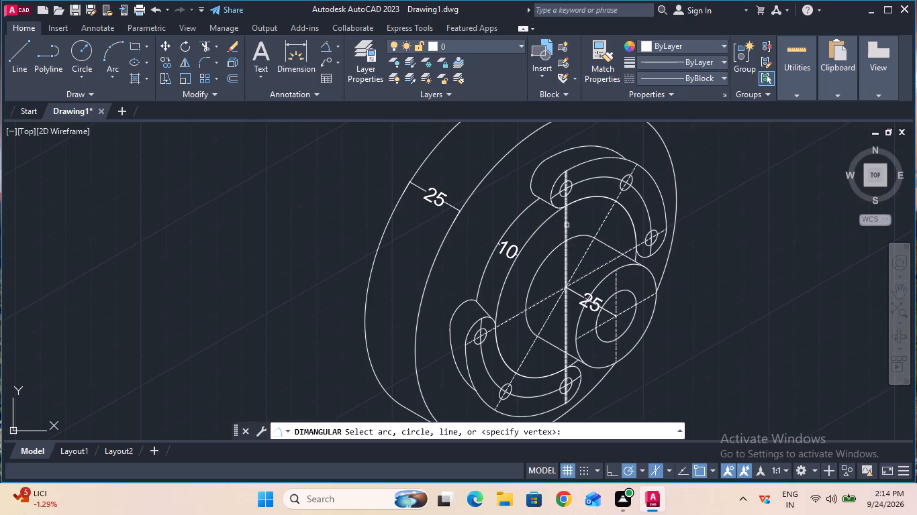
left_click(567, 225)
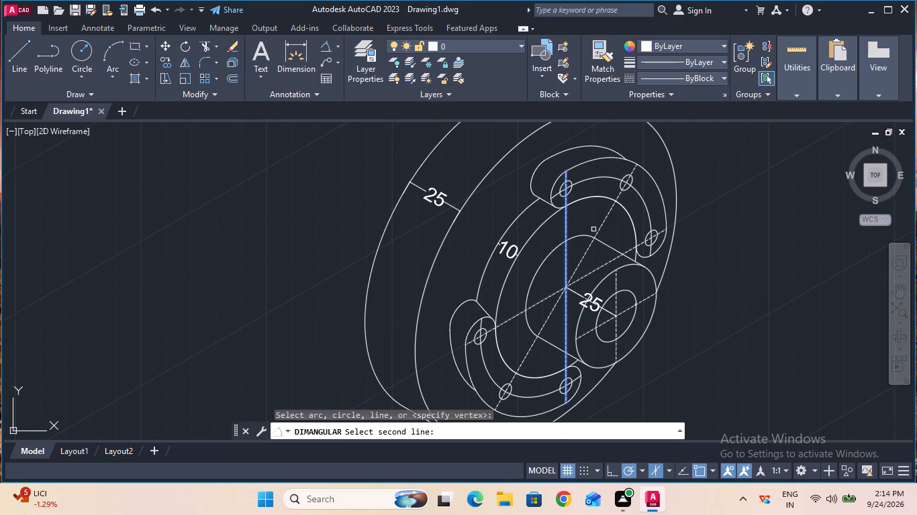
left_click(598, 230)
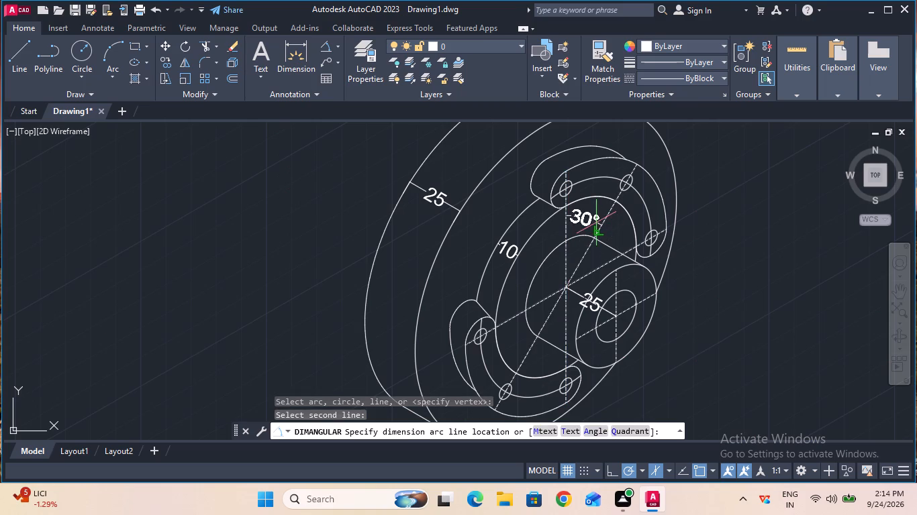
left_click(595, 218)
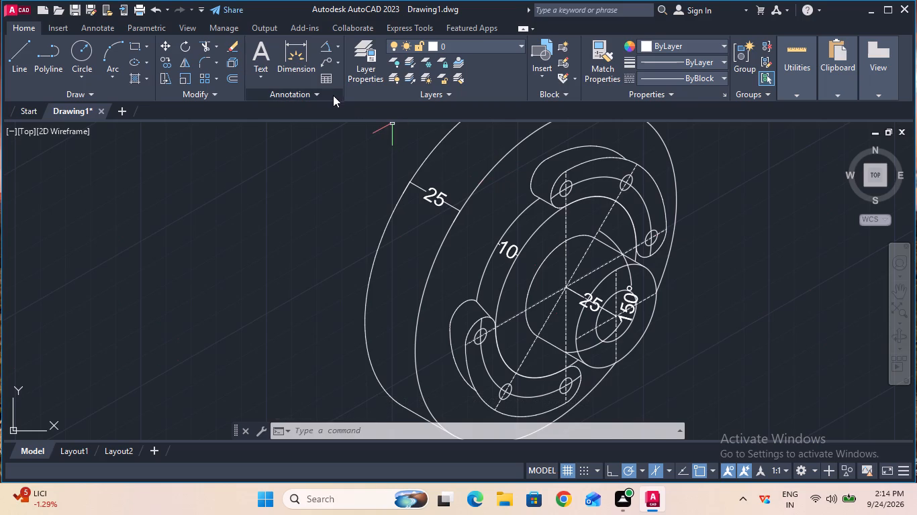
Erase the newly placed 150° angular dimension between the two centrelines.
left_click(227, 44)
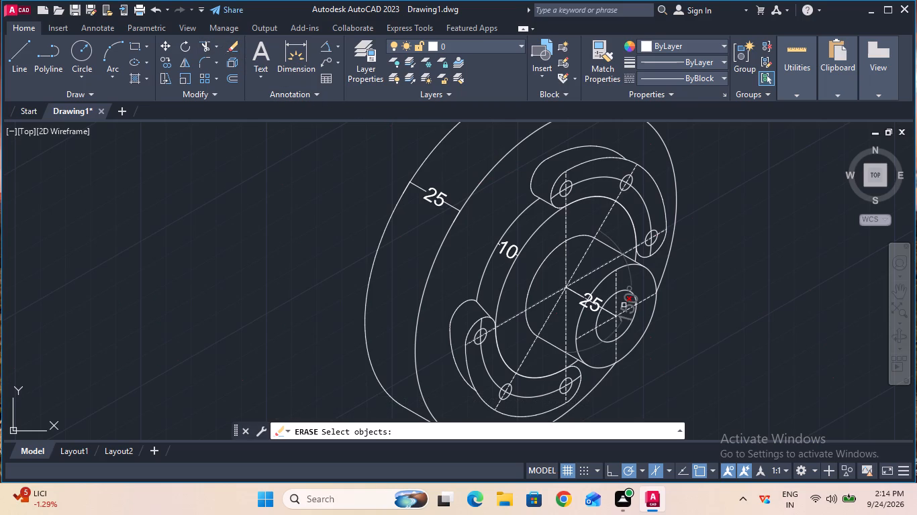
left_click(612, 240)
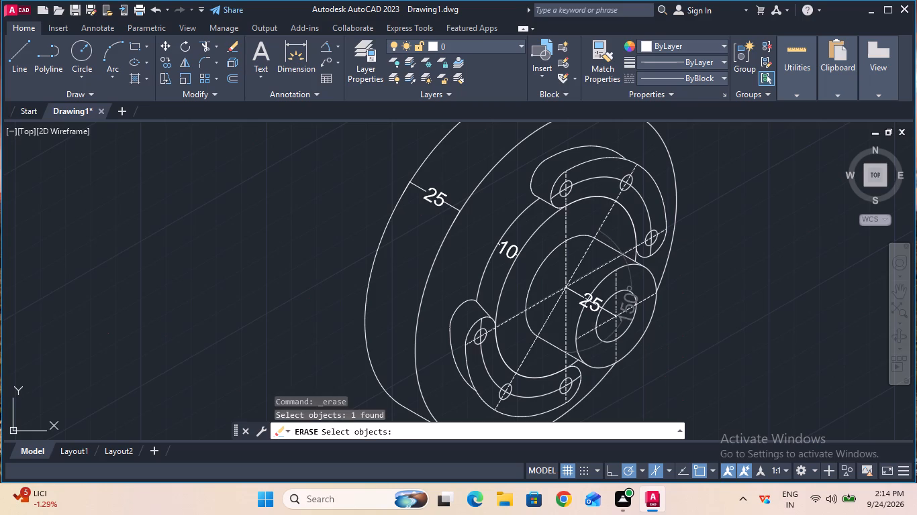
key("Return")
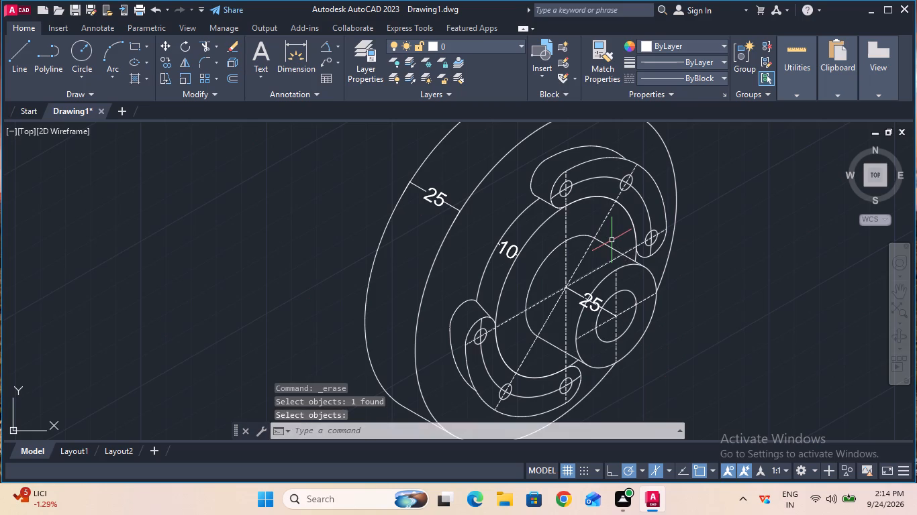
Save the drawing in the Documents folder under the file name Drive Plate.
scroll(612, 240, "down", 1, "ctrl")
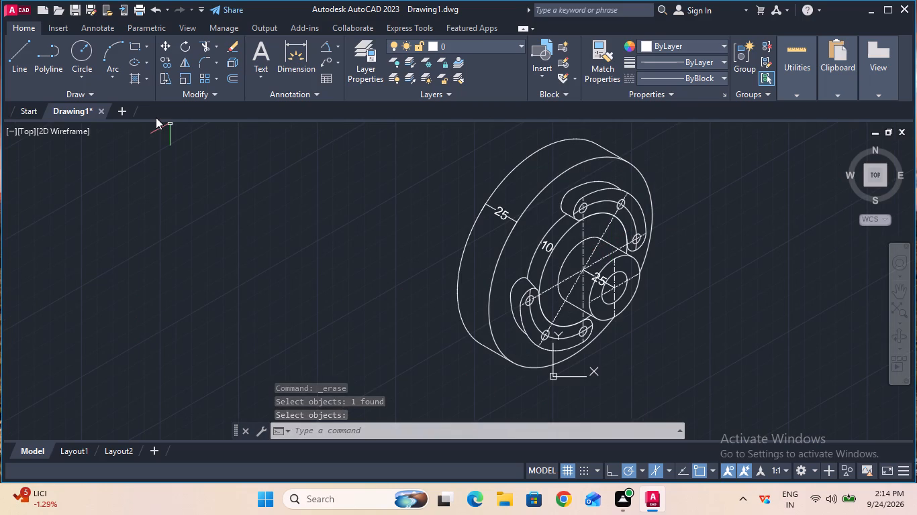
left_click(75, 5)
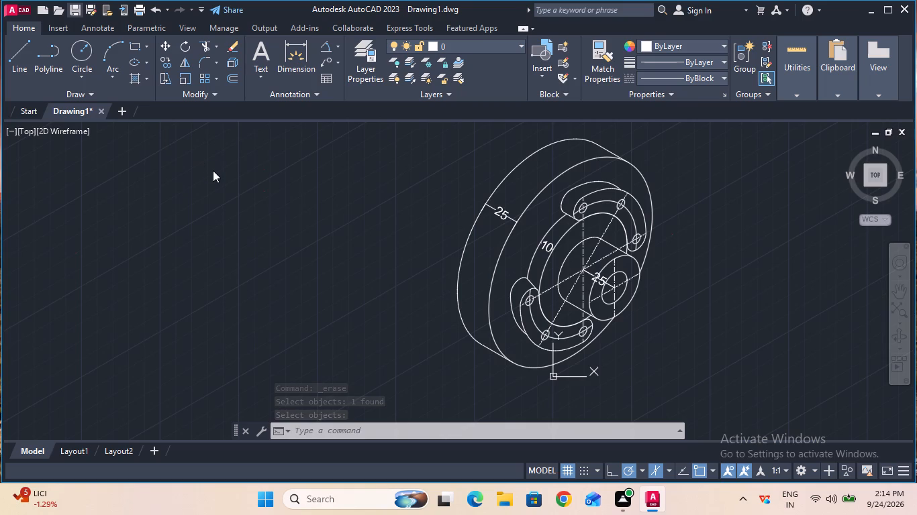
left_click(450, 374)
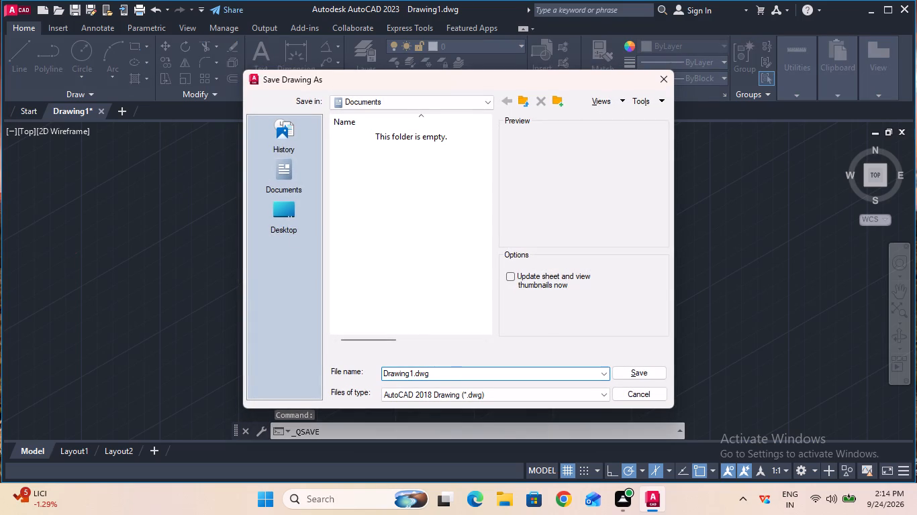
key("BackSpace")
key("BackSpace")
key("BackSpace")
key("BackSpace")
key("BackSpace")
key("BackSpace")
key("BackSpace")
key("BackSpace")
key("BackSpace")
key("BackSpace")
key("BackSpace")
key("BackSpace")
key("BackSpace")
key("BackSpace")
key("BackSpace")
key("BackSpace")
key("BackSpace")
key("BackSpace")
key("BackSpace")
key("BackSpace")
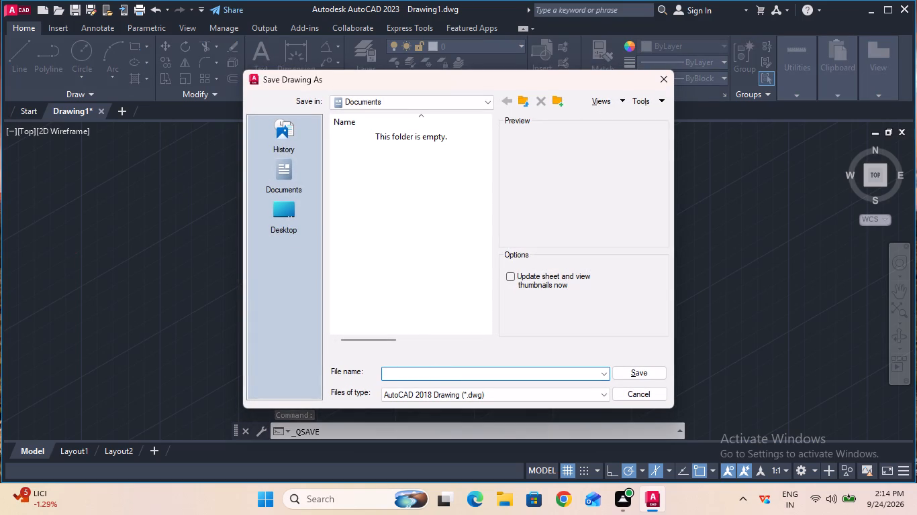
type("rive")
key("space")
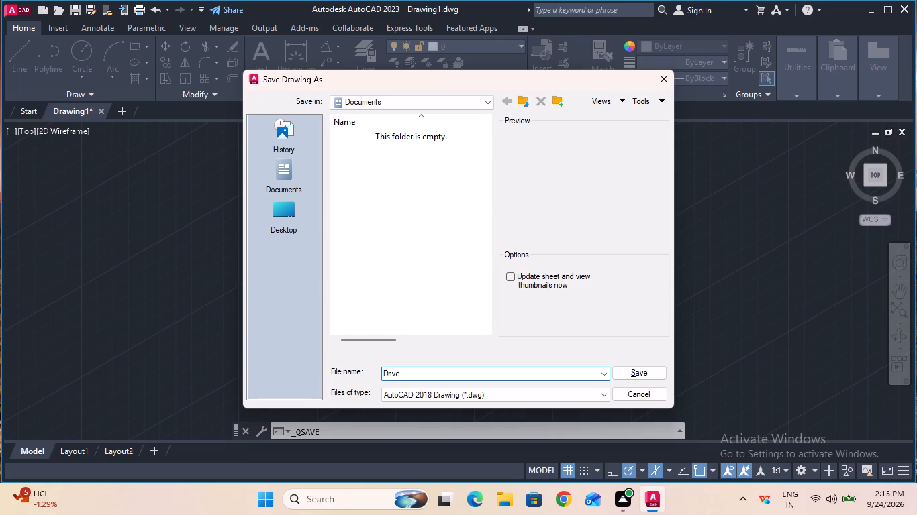
key("p")
type("late")
scroll(450, 374, "up", 2, "ctrl")
double_click(616, 377)
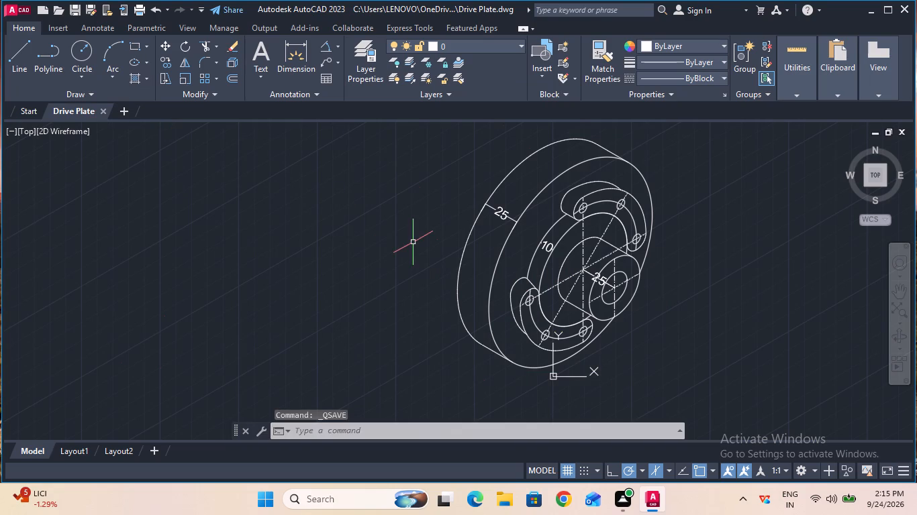
Set up a centred plot on ISO A4 (297 x 210 mm) paper, with a plot window enclosing the whole drive plate.
left_click(144, 11)
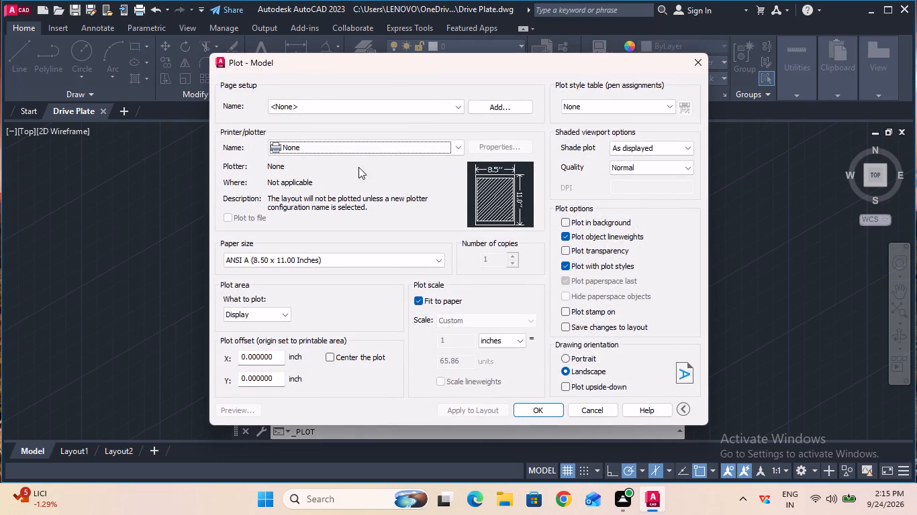
double_click(367, 261)
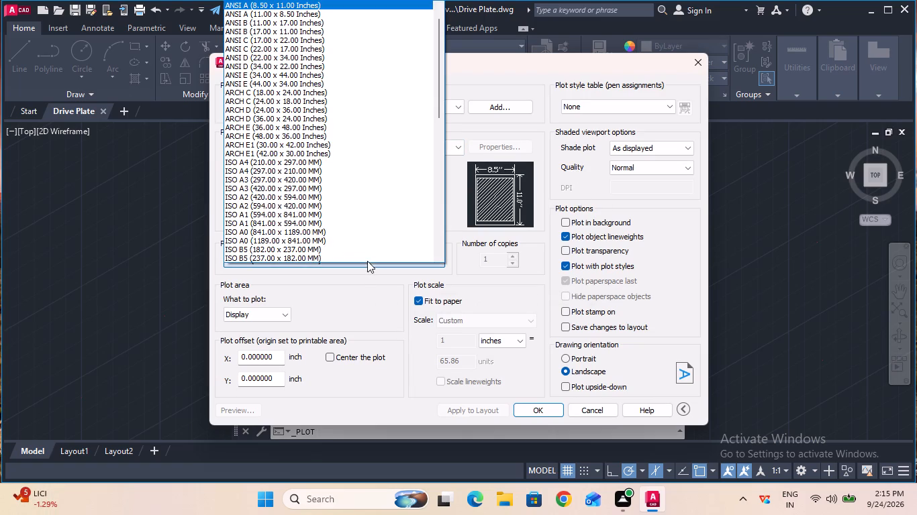
left_click(357, 169)
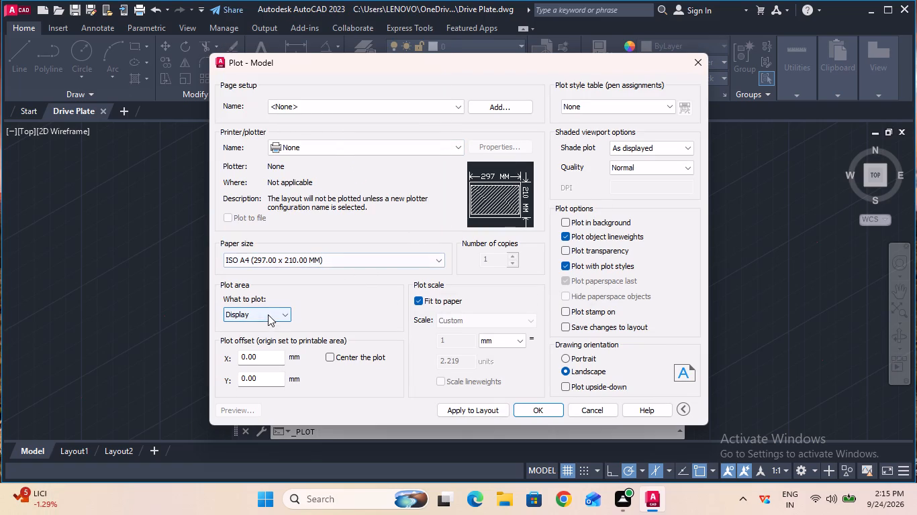
left_click(348, 357)
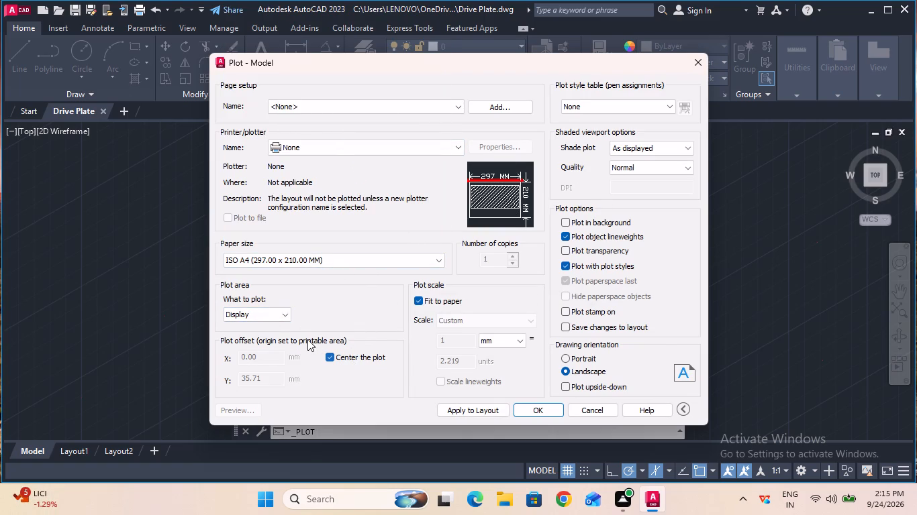
left_click(286, 313)
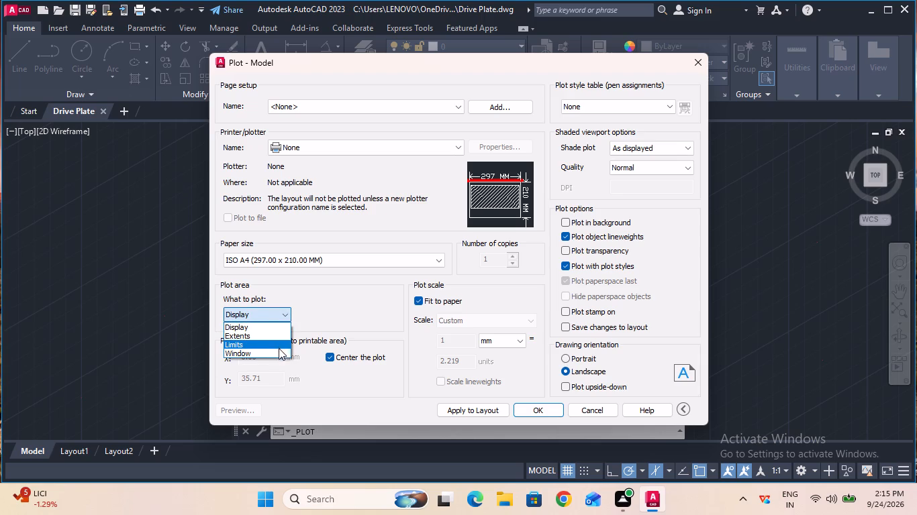
left_click(279, 349)
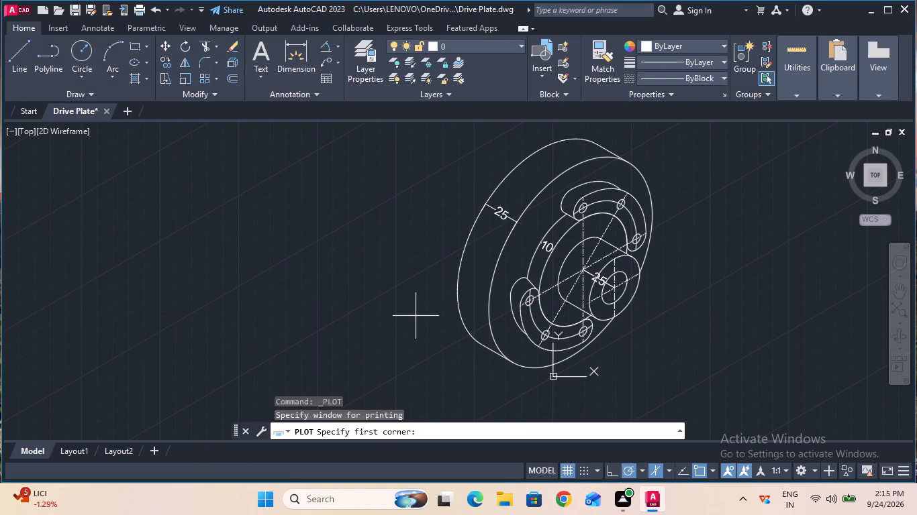
scroll(416, 316, "down", 1, "ctrl")
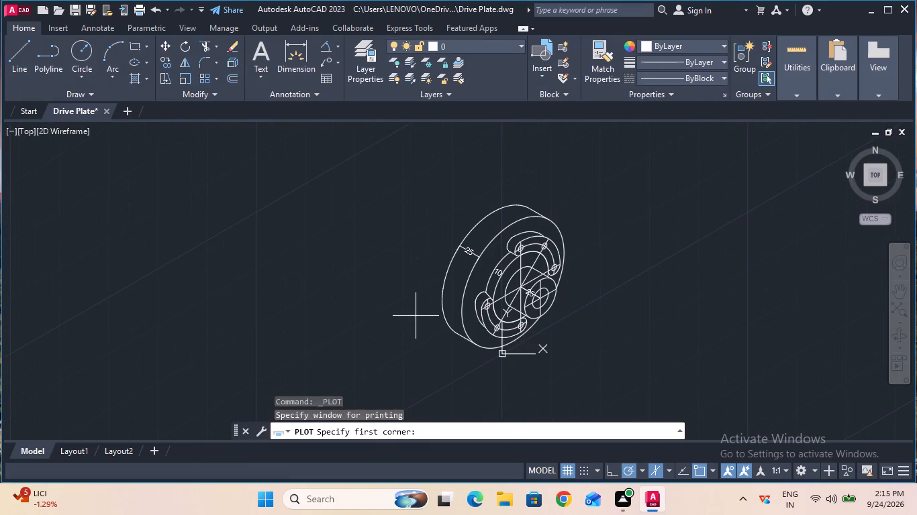
left_click(392, 163)
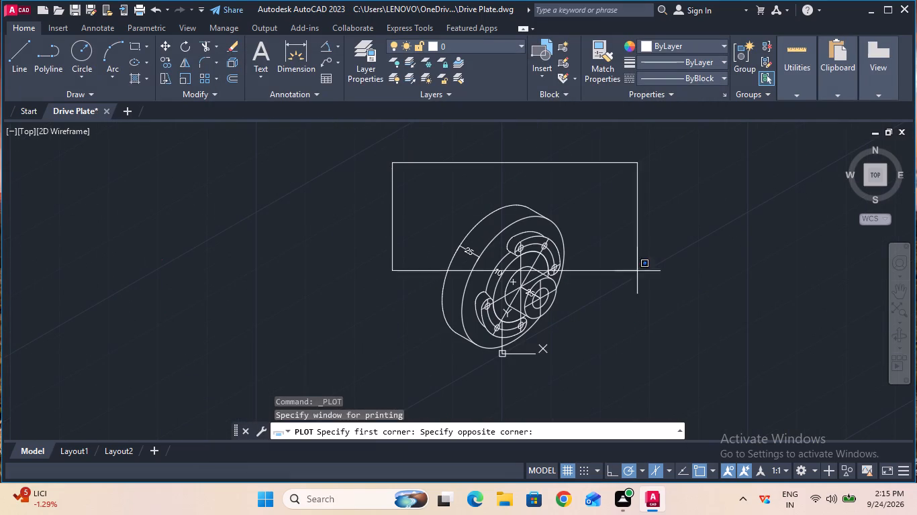
double_click(622, 363)
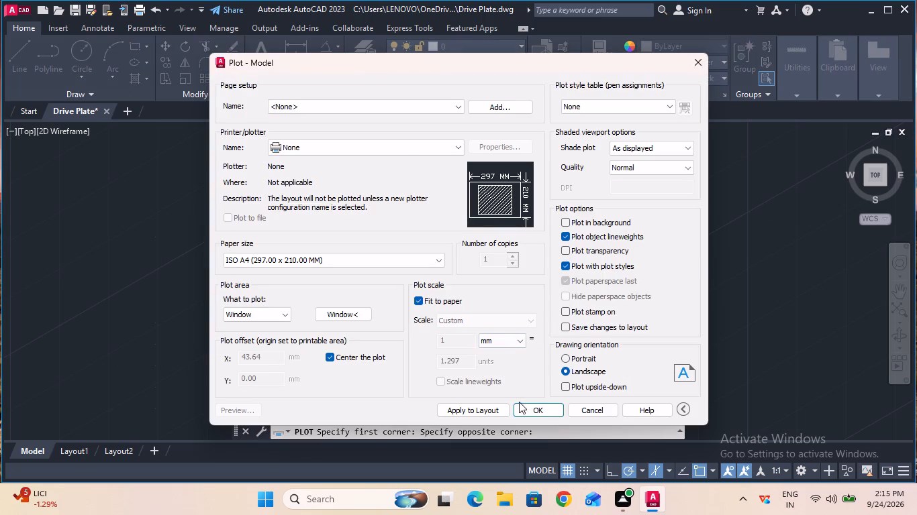
Plot the drawing with DWG To PDF.pc3 and save it as Drive Plate-Model.pdf in Documents.
left_click(407, 152)
left_click(404, 319)
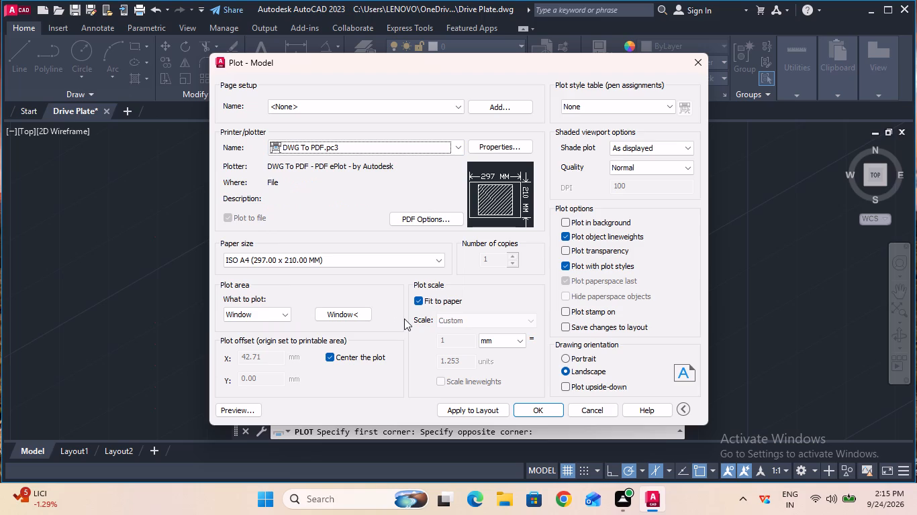
left_click(522, 408)
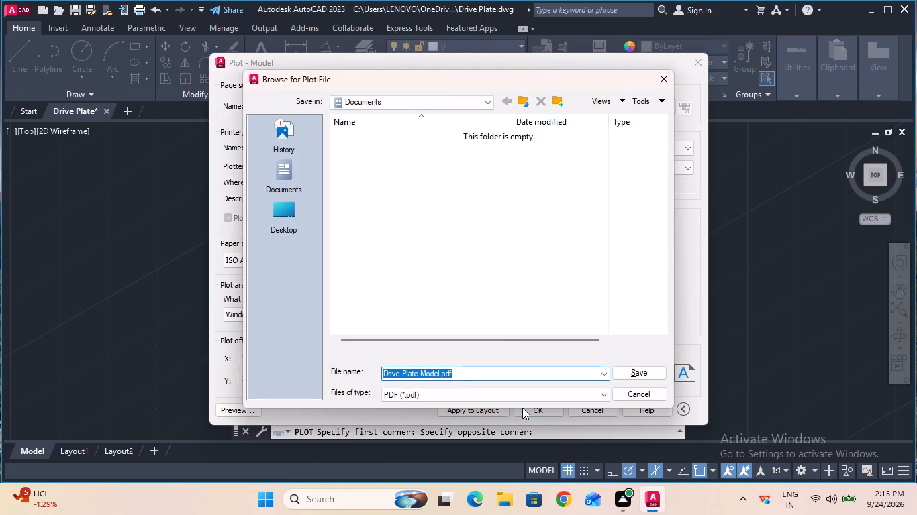
left_click(620, 376)
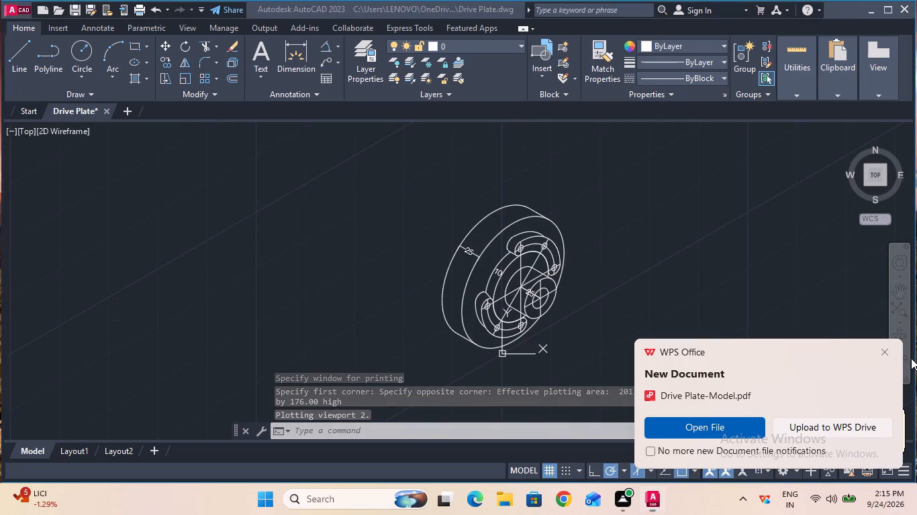
Dismiss the WPS Office new-document notification and close the plotted PDF to return to the drawing.
double_click(880, 353)
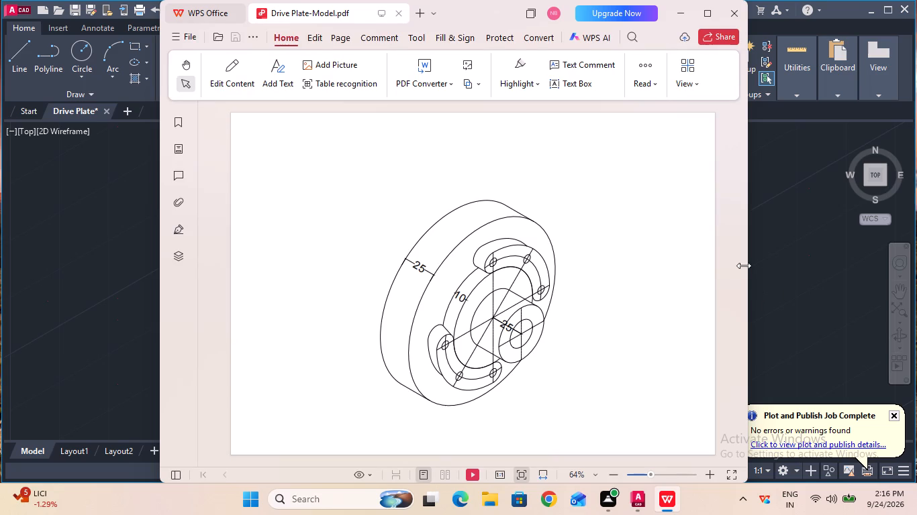
left_click(728, 15)
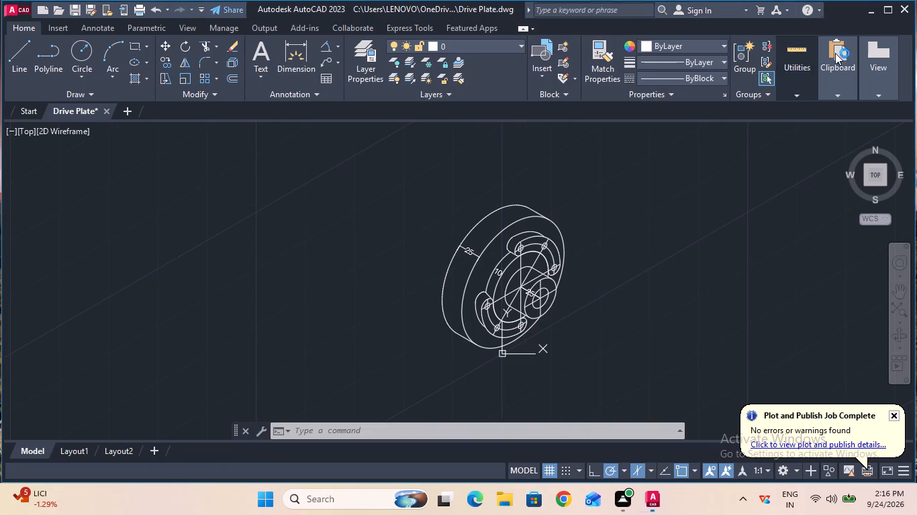
Quit AutoCAD, saving the changes to Drive Plate.dwg.
left_click(908, 13)
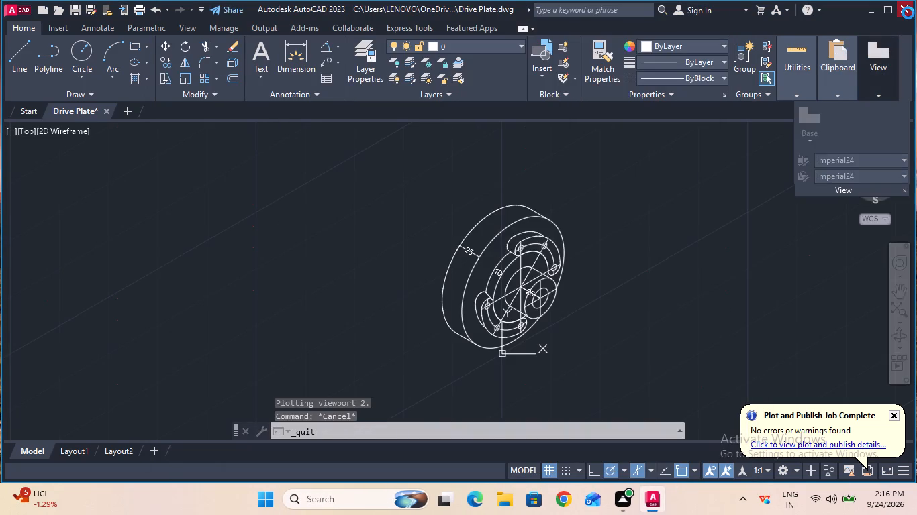
left_click(440, 280)
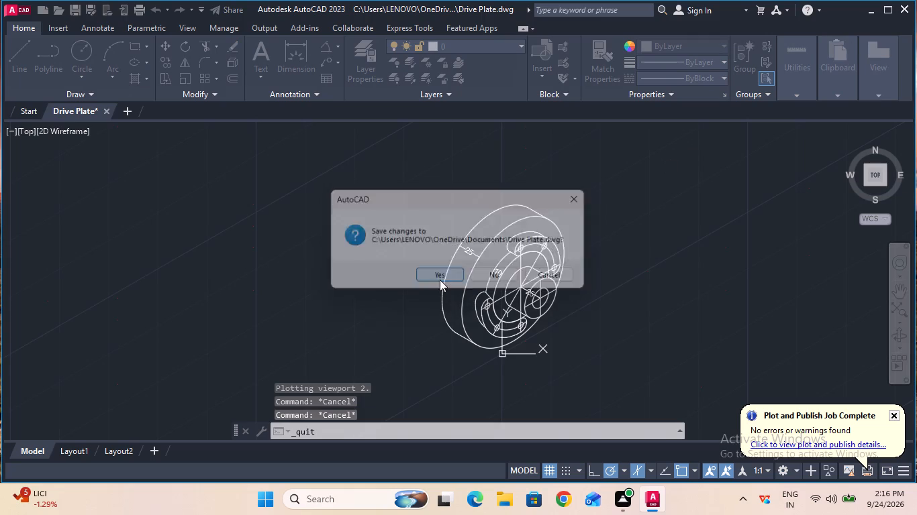